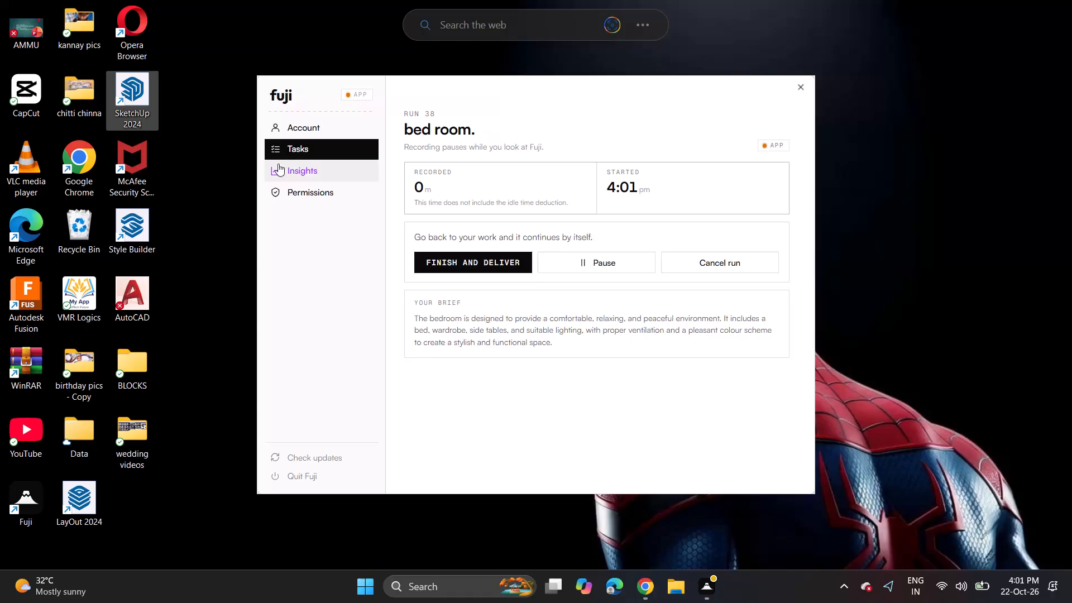
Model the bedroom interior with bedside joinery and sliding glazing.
Launch SketchUp 2024 from the desktop.
double_click(141, 102)
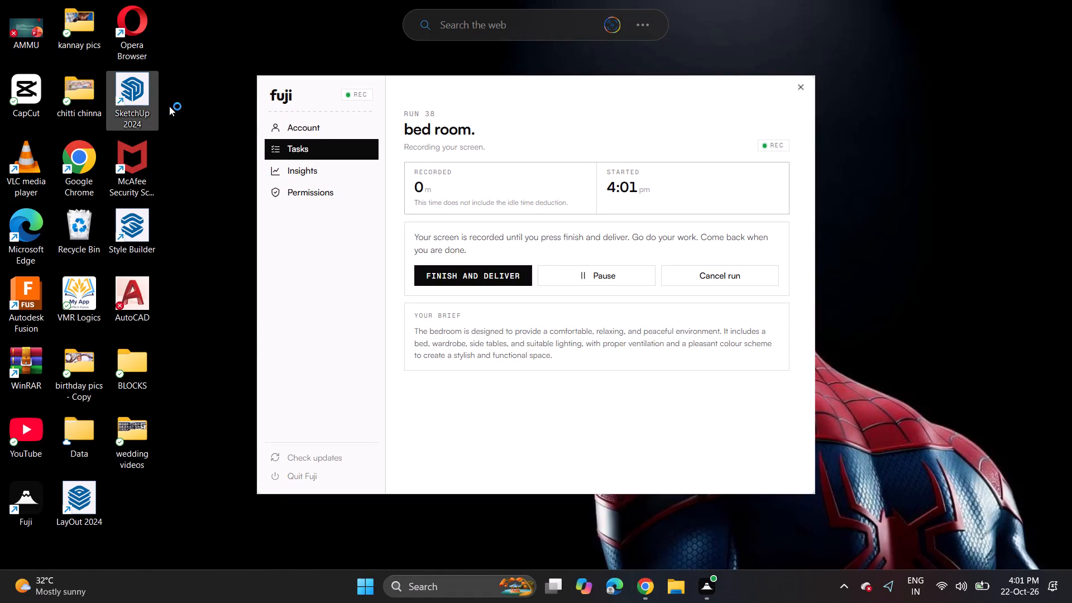
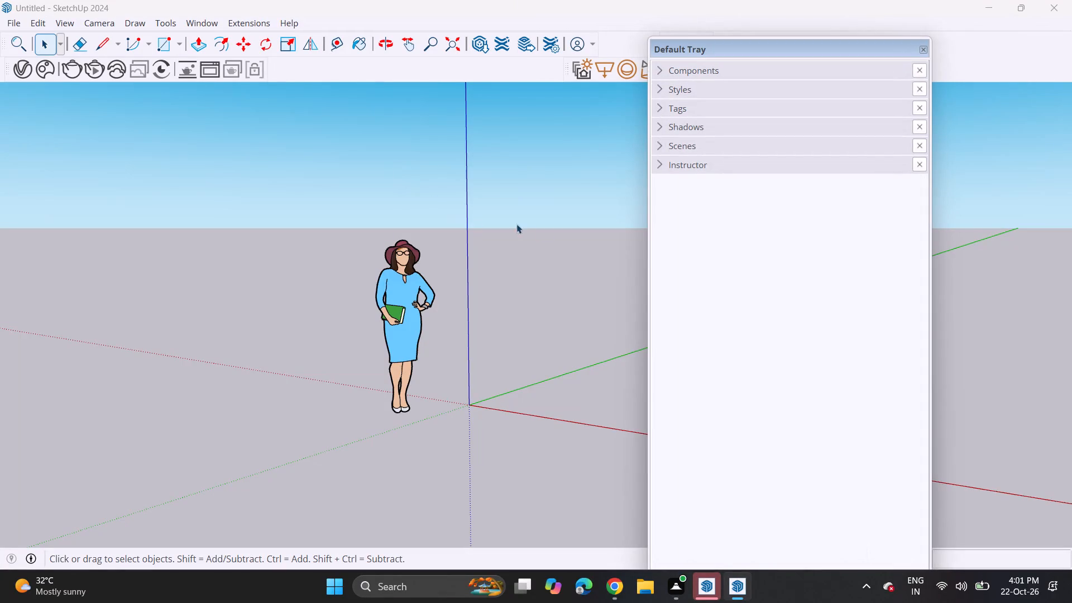
Close the Default Tray.
drag(676, 55, 694, 49)
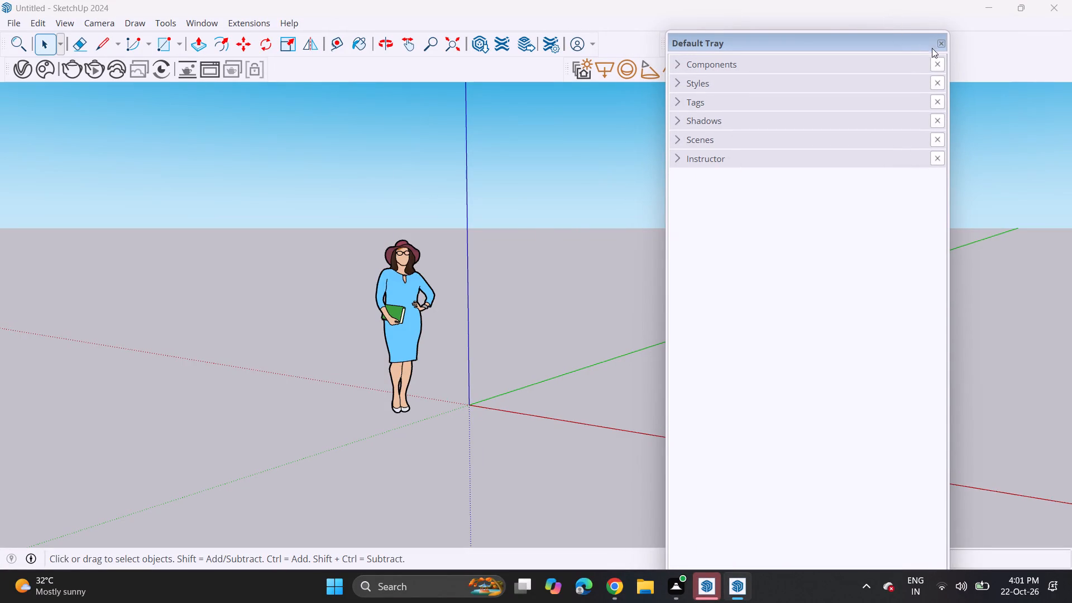
click(945, 47)
Draw a floor rectangle of about 27' 1" by 53' 9" on the ground between the red and green axes.
middle_drag(413, 299, 604, 315)
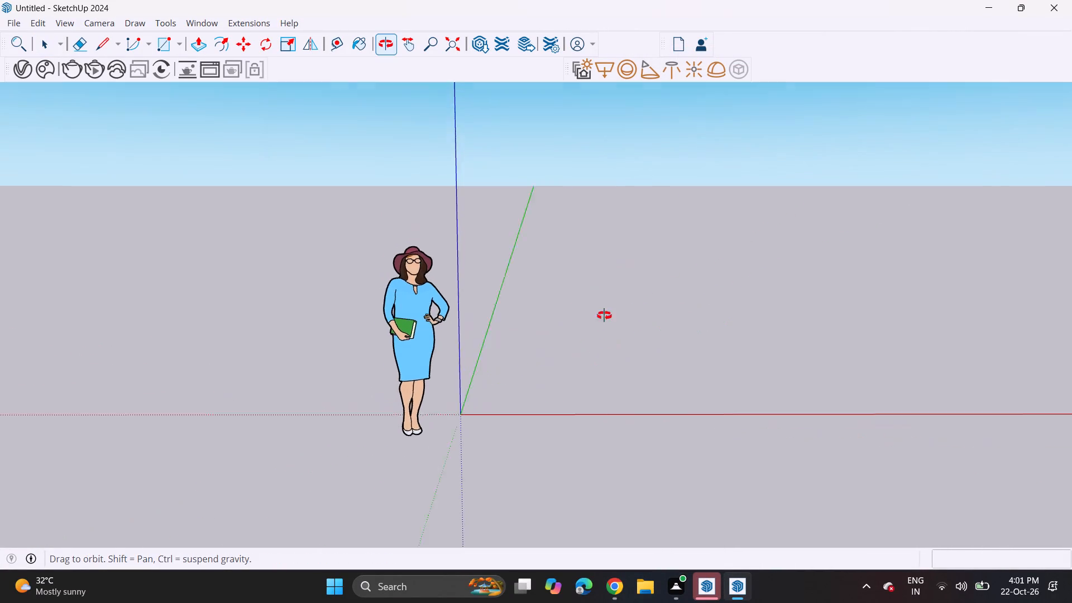
middle_drag(604, 315, 640, 317)
scroll(627, 314, down, 6)
shift+middle_drag(644, 305, 246, 358)
scroll(443, 326, down, 5)
shift+middle_drag(576, 279, 453, 341)
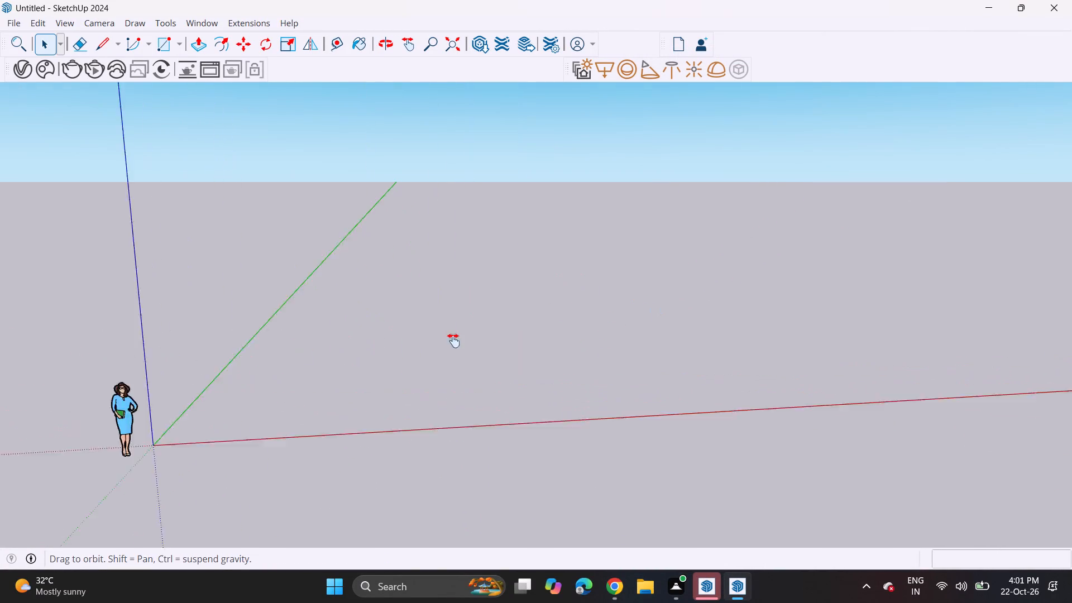
shift+middle_drag(453, 341, 274, 445)
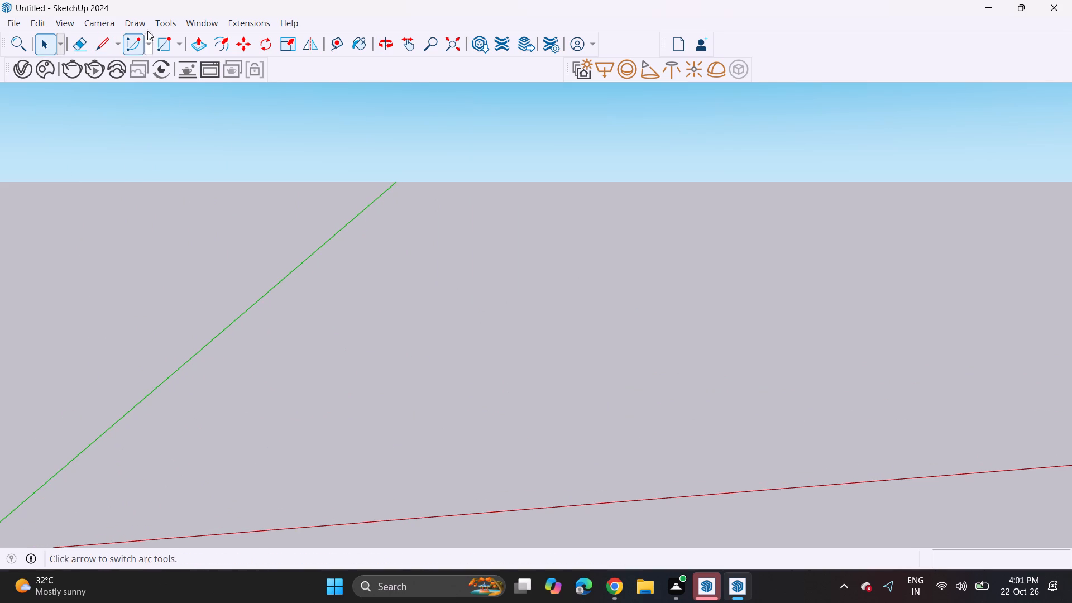
click(164, 44)
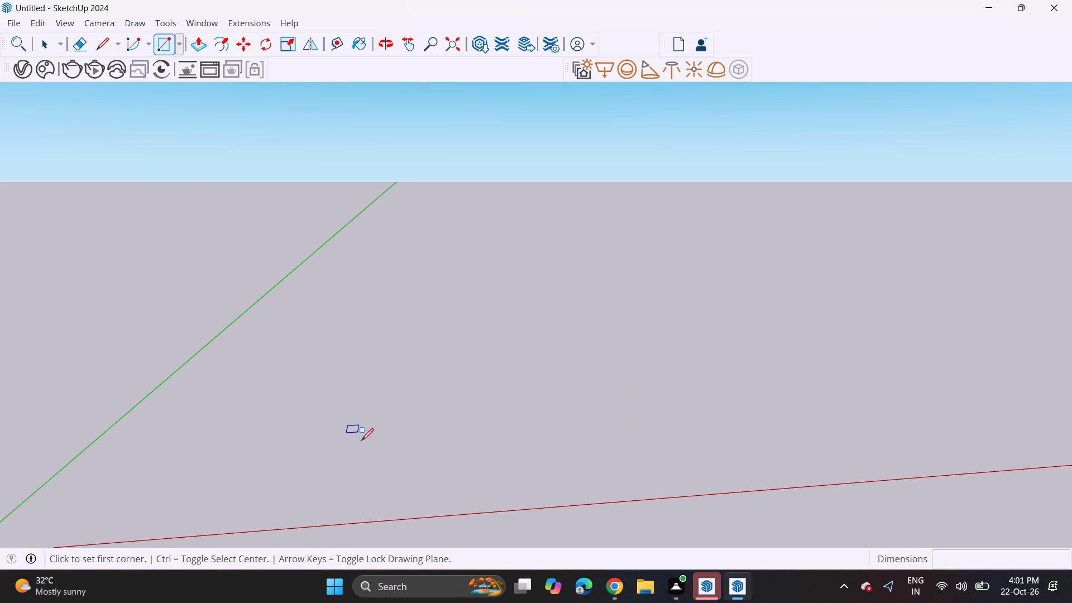
click(376, 459)
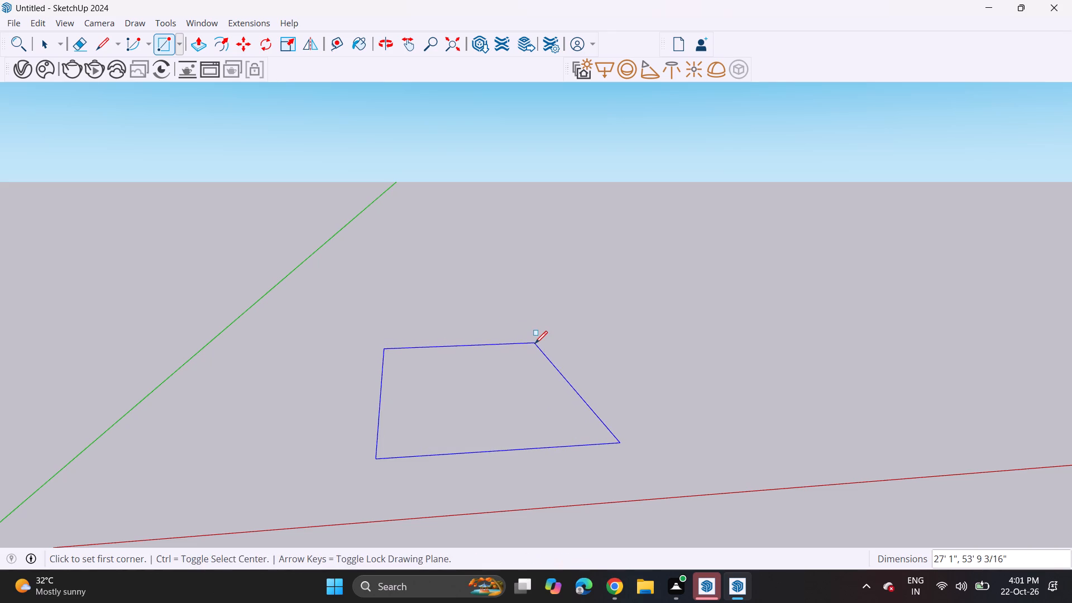
click(535, 343)
Push/Pull the floor rectangle up about 7 3/8" into a slab.
middle_drag(550, 372, 495, 350)
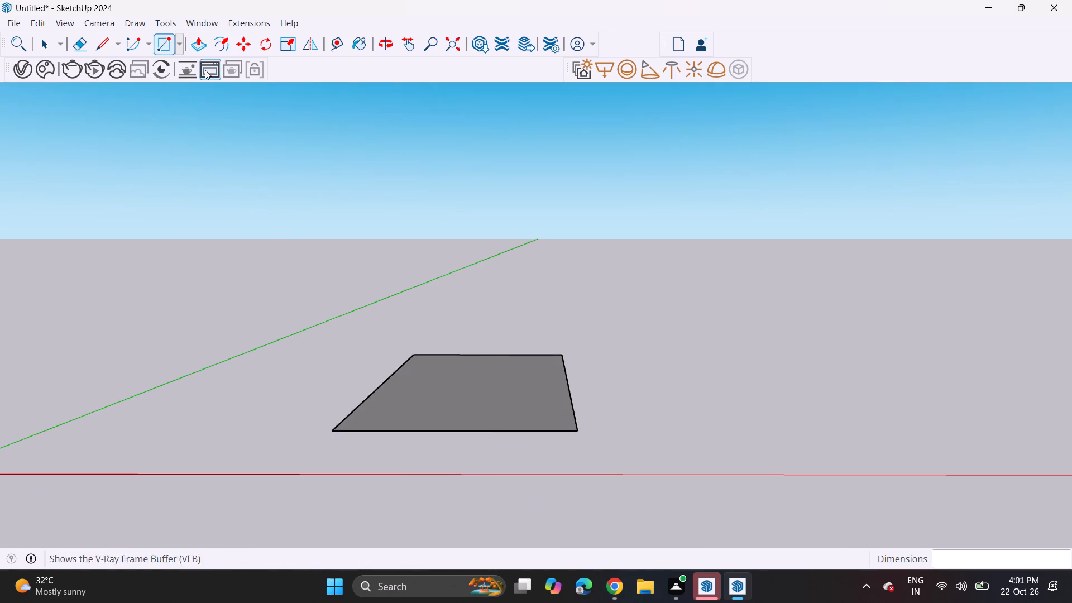
click(198, 52)
click(423, 415)
click(423, 410)
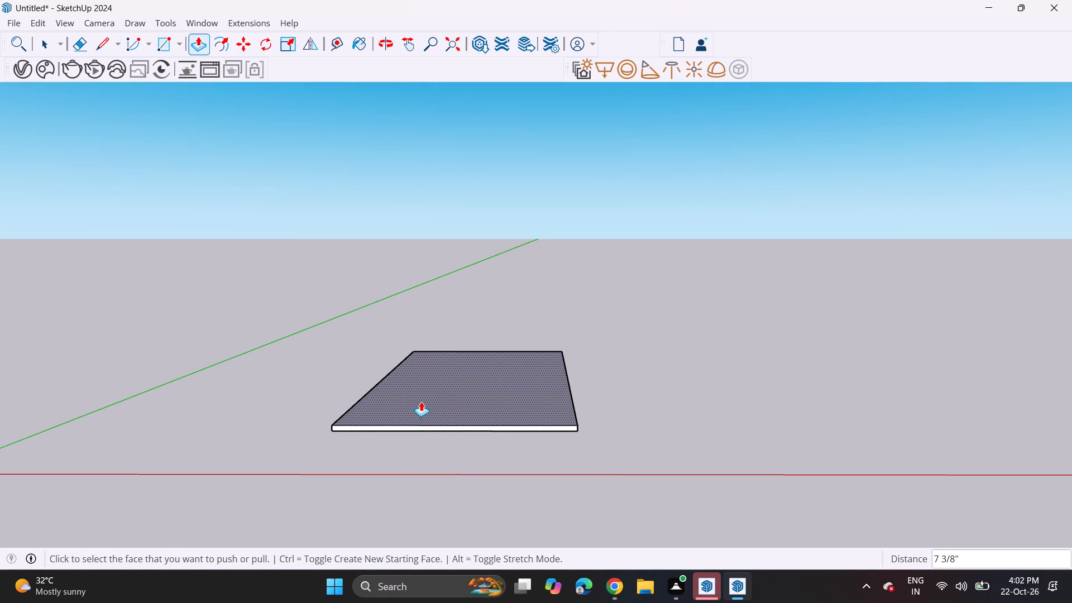
Offset the slab's top outline inward about 10 13/16" to mark the wall thickness.
middle_drag(429, 374, 435, 423)
click(222, 52)
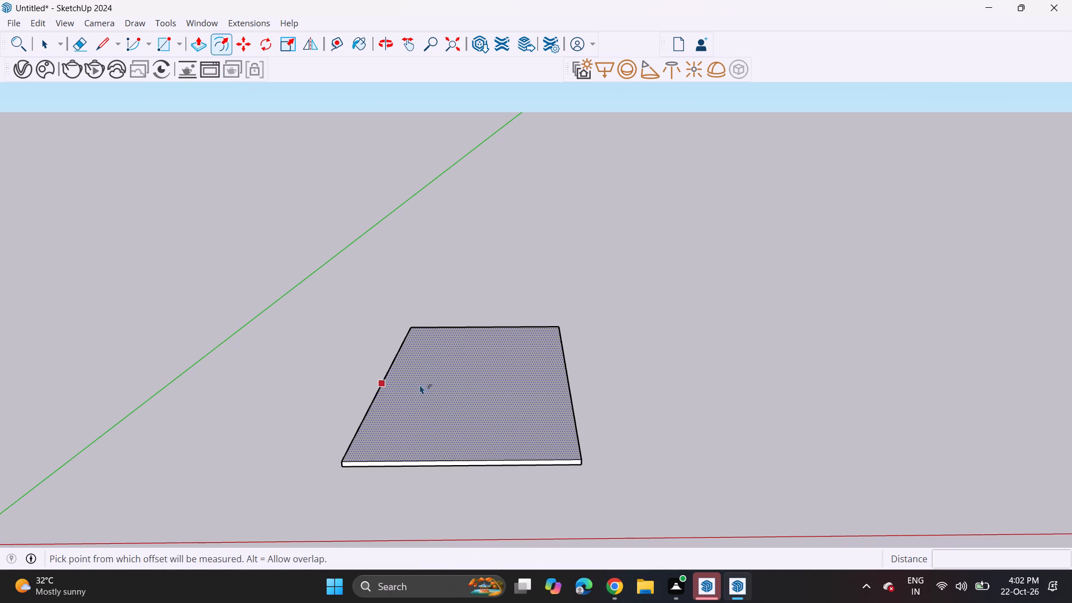
scroll(441, 400, up, 3)
click(354, 404)
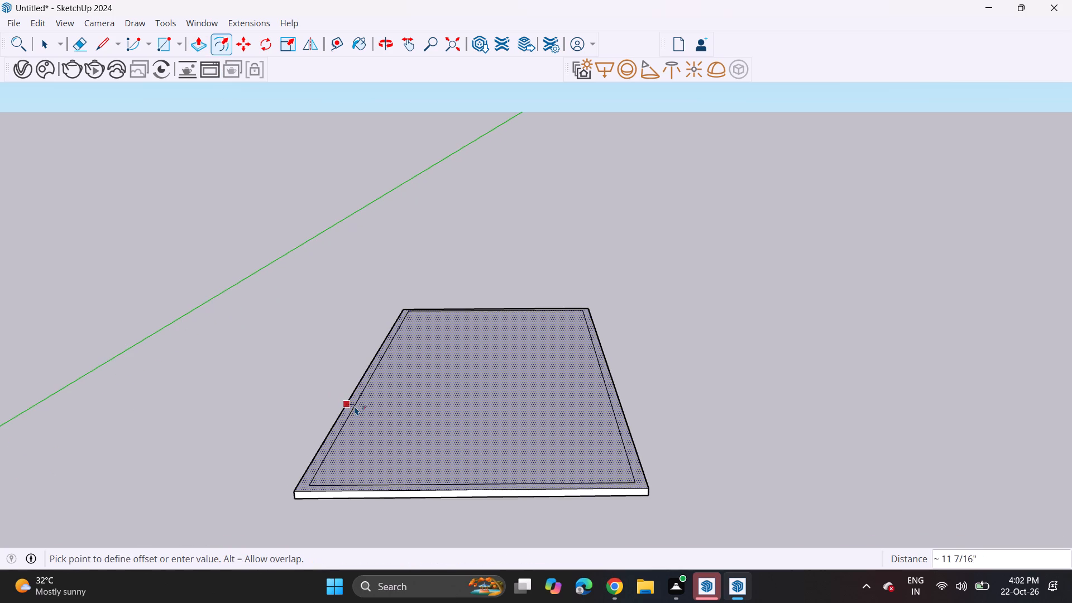
click(355, 406)
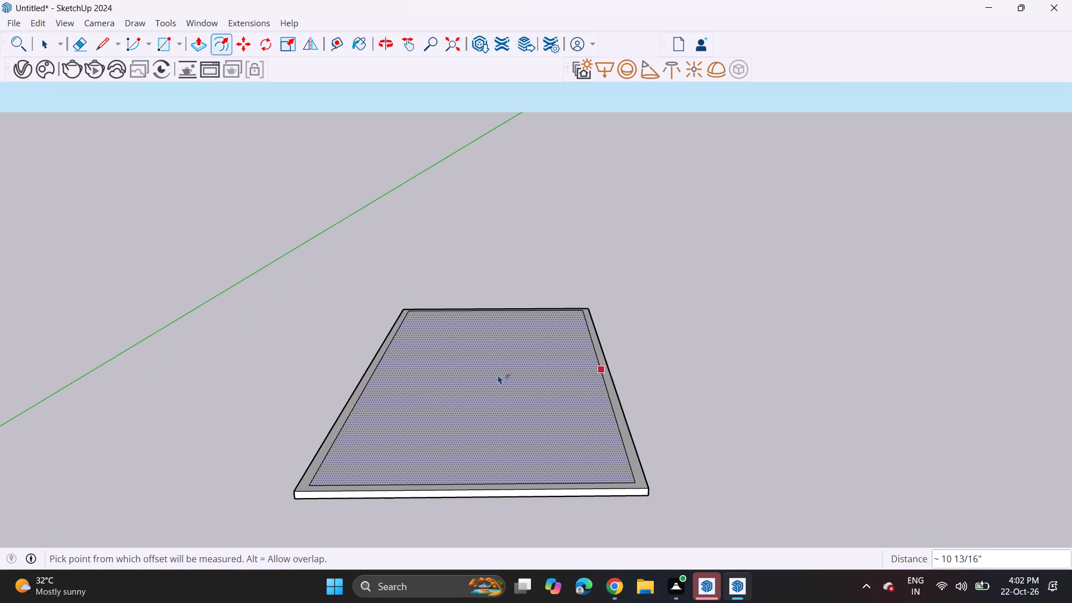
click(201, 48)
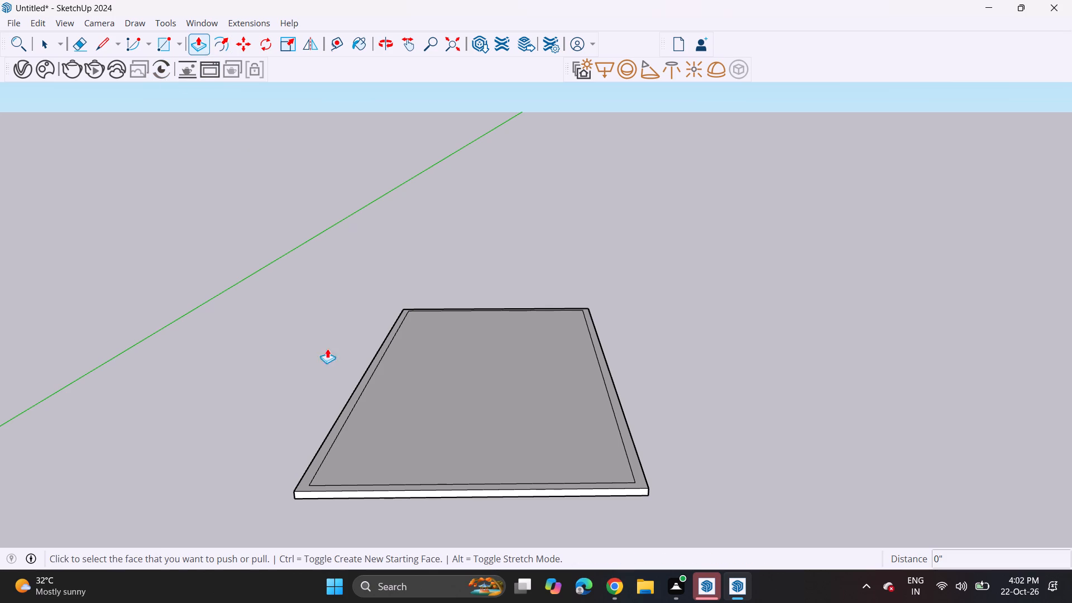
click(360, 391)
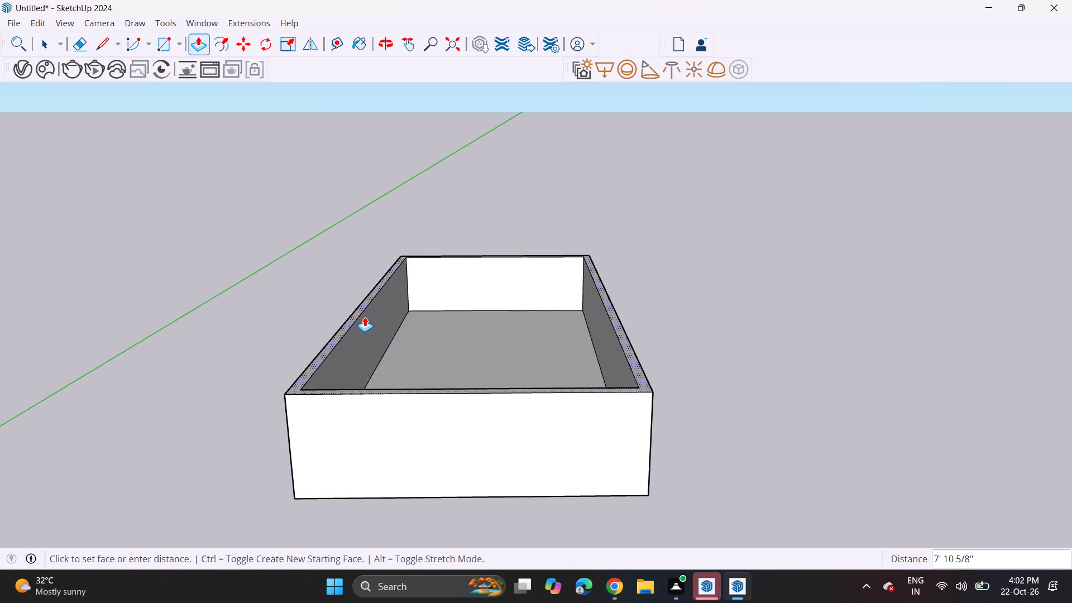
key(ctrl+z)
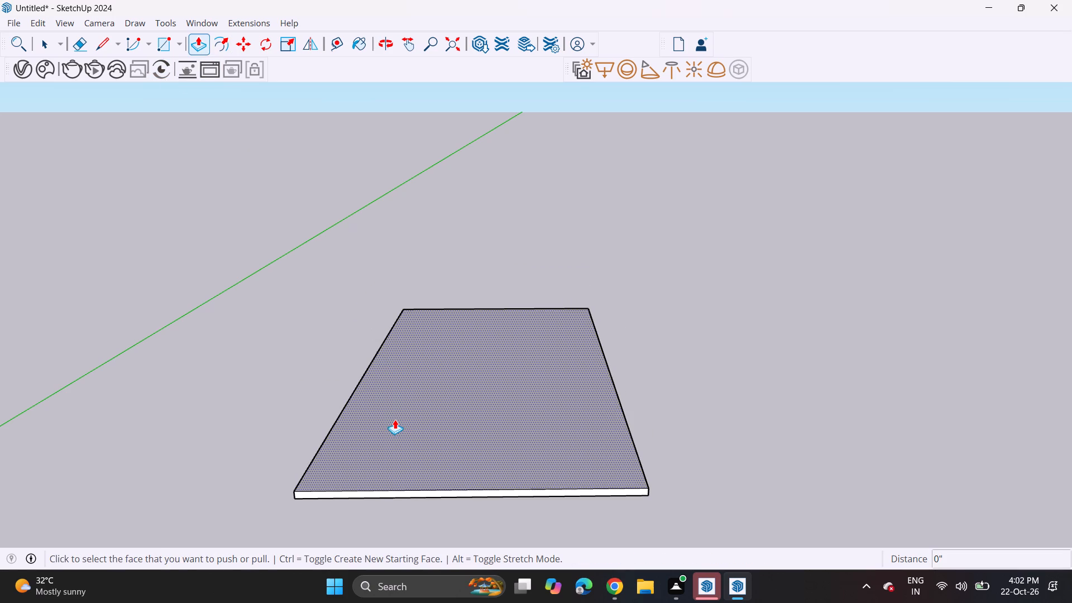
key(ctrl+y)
Move the front edge of the inner outline about 10 13/16" outward onto the slab's front edge to open that side.
key(space)
click(428, 488)
click(432, 483)
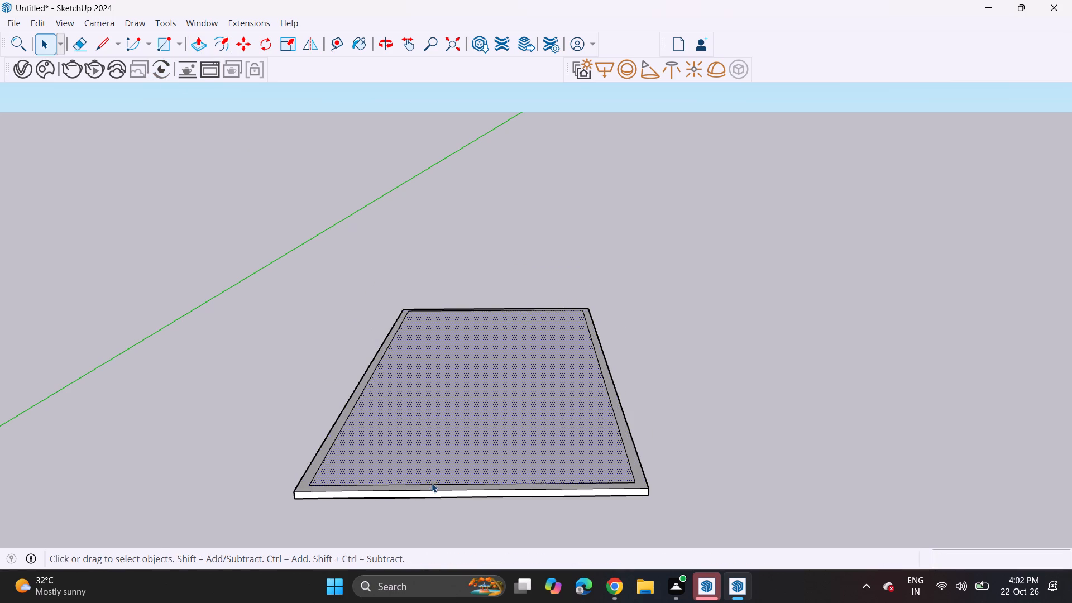
middle_drag(439, 490, 443, 524)
click(457, 510)
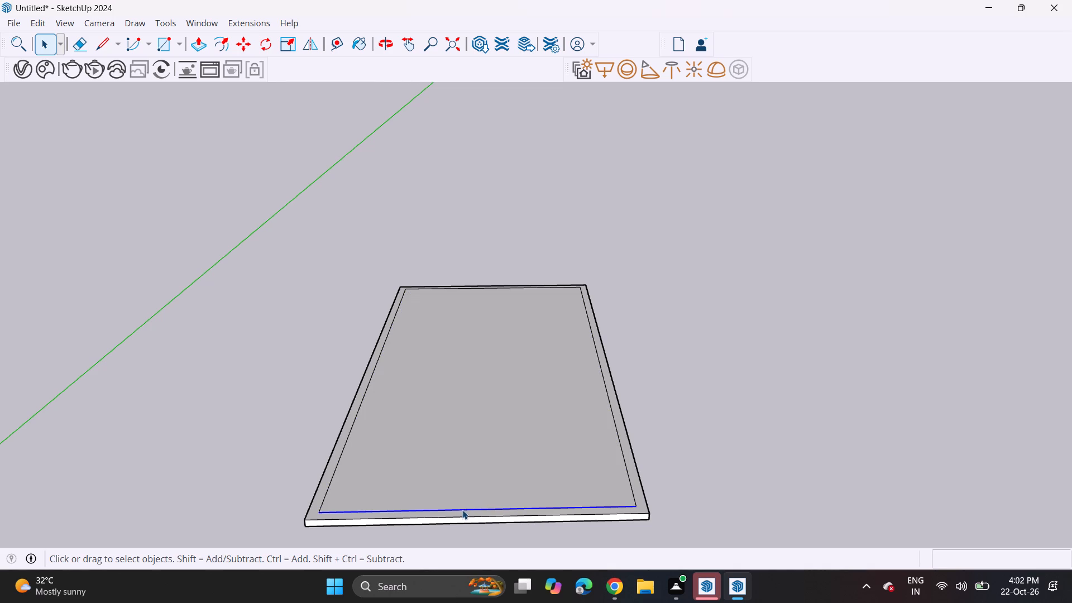
key(m)
click(468, 510)
click(467, 517)
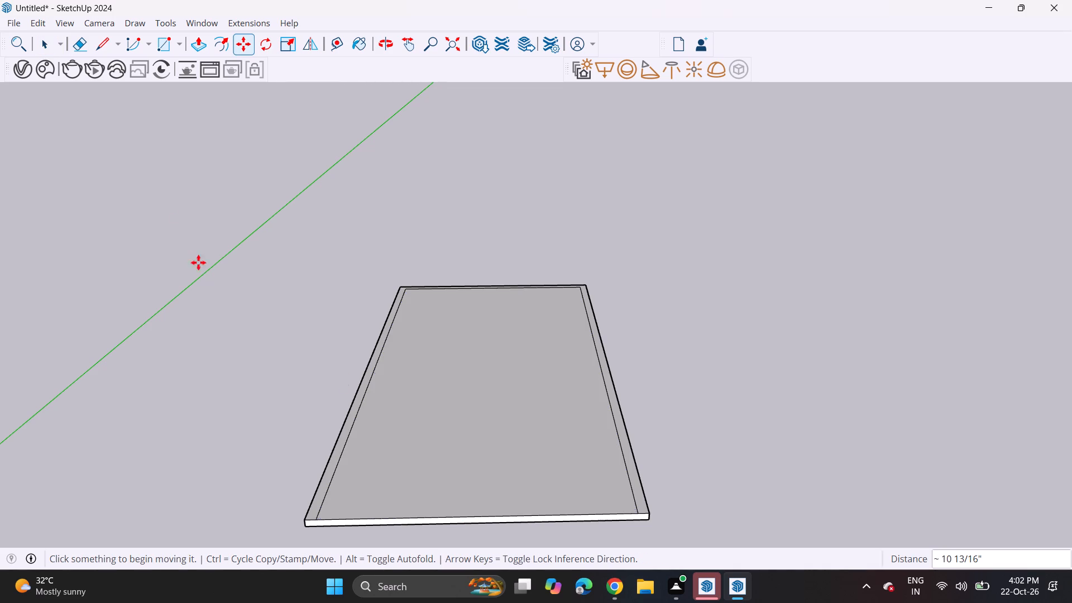
Push/Pull the three-sided wall strip up 10'.
click(197, 44)
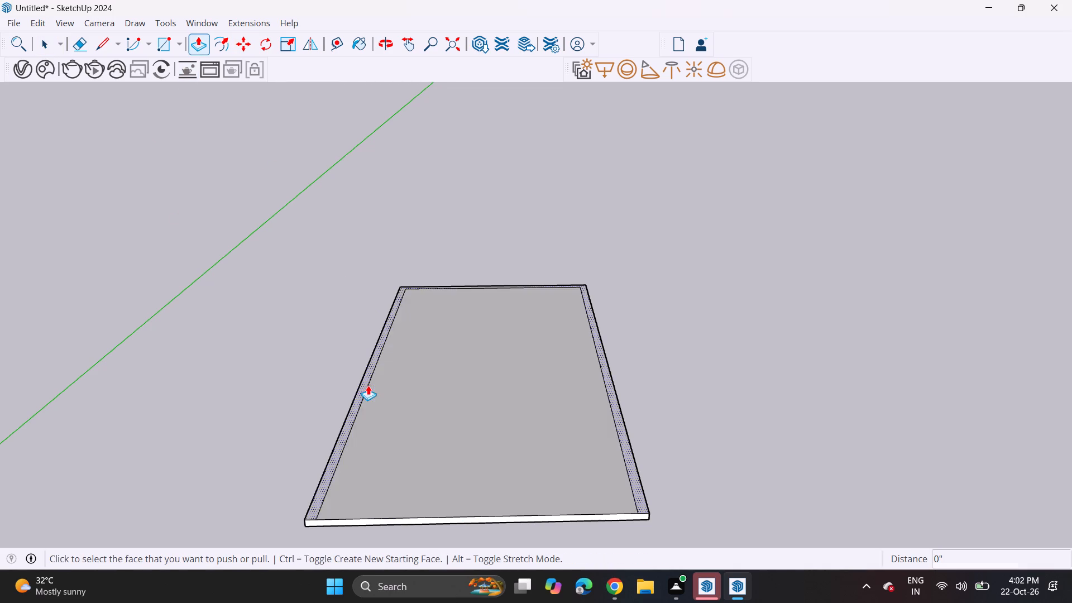
click(368, 385)
text(10')
key(Return)
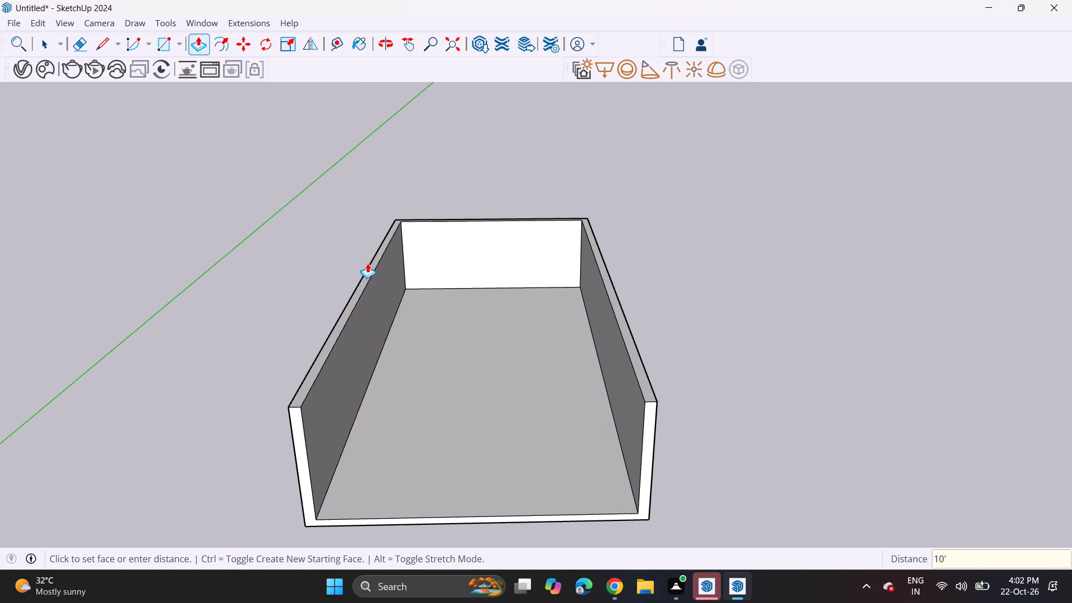
Raise the top face of the walls by about another 9' 11 11/16" with Push/Pull.
middle_drag(470, 331, 457, 229)
scroll(468, 231, up, 4)
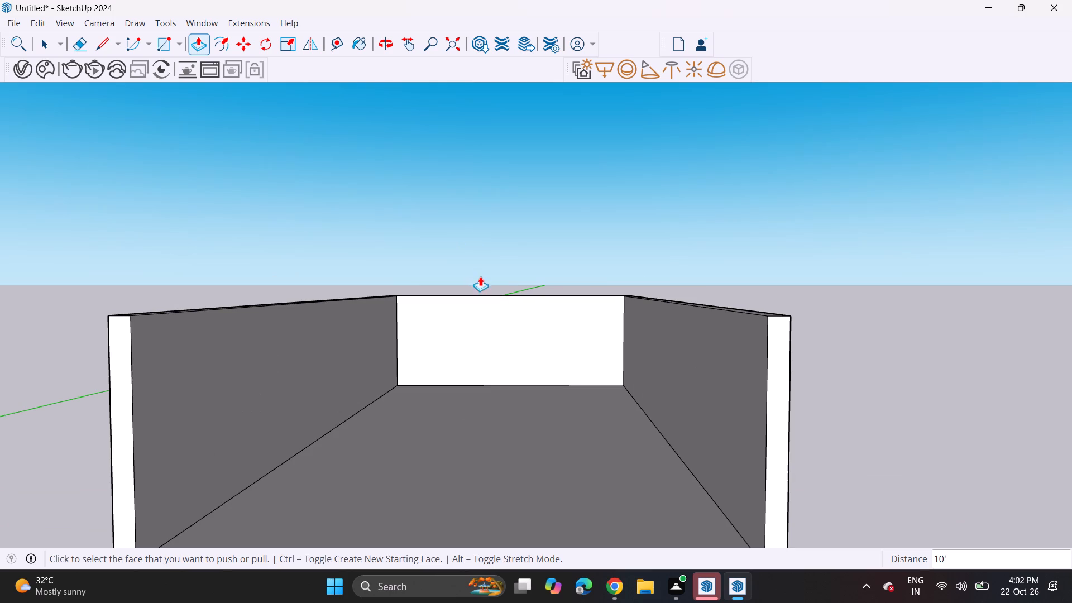
middle_drag(510, 263, 528, 252)
scroll(524, 255, down, 5)
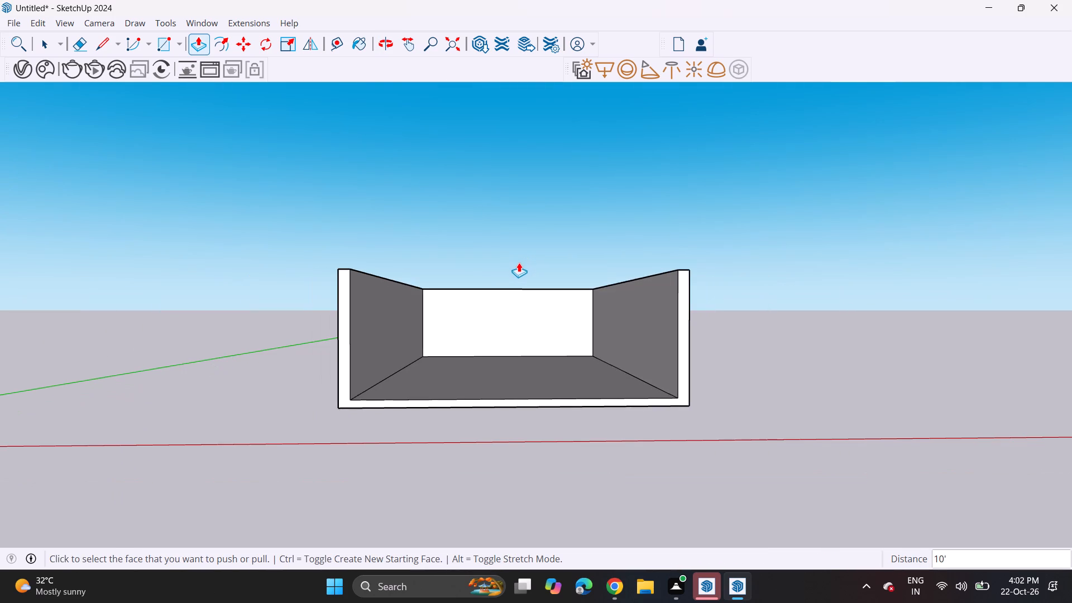
scroll(519, 257, up, 4)
middle_drag(516, 257, 502, 375)
scroll(520, 192, up, 2)
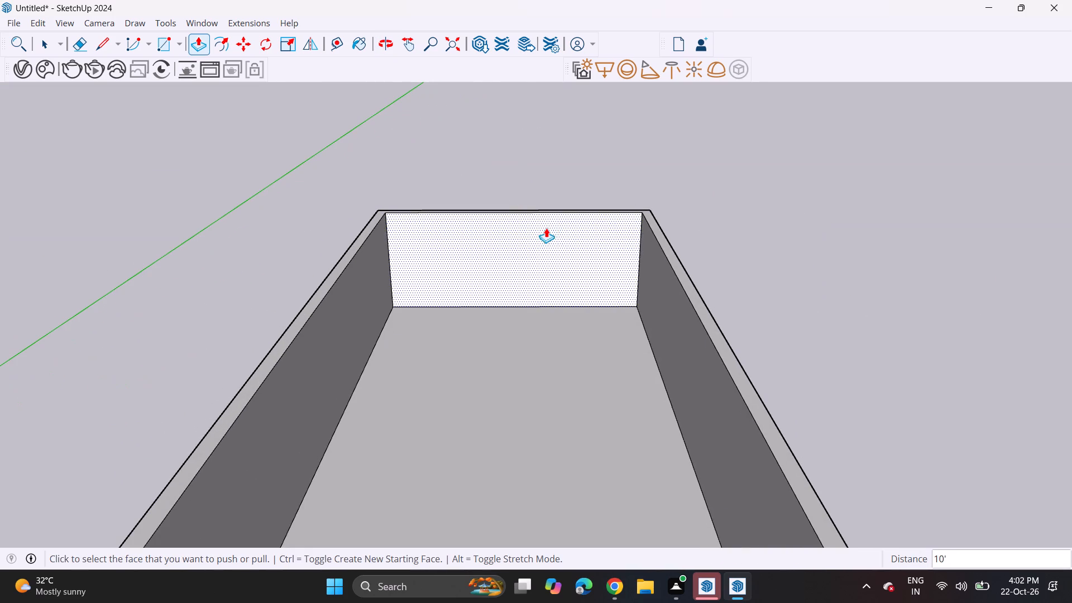
click(659, 234)
click(655, 119)
Examine the room's interior and wall proportions from the open front.
scroll(618, 312, up, 1)
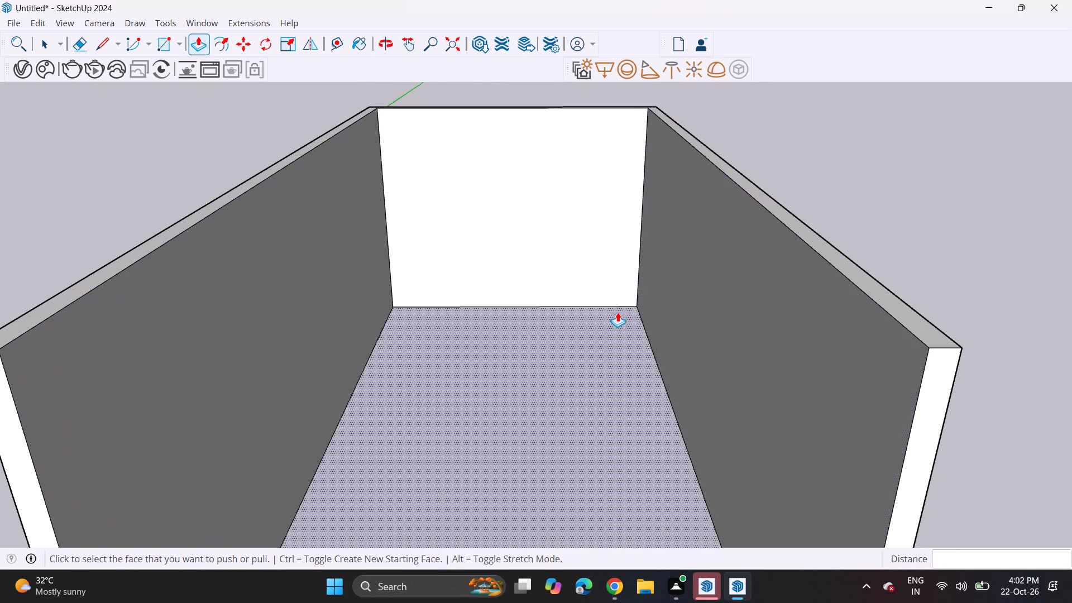
middle_drag(607, 316, 616, 238)
scroll(607, 305, up, 1)
scroll(609, 248, down, 3)
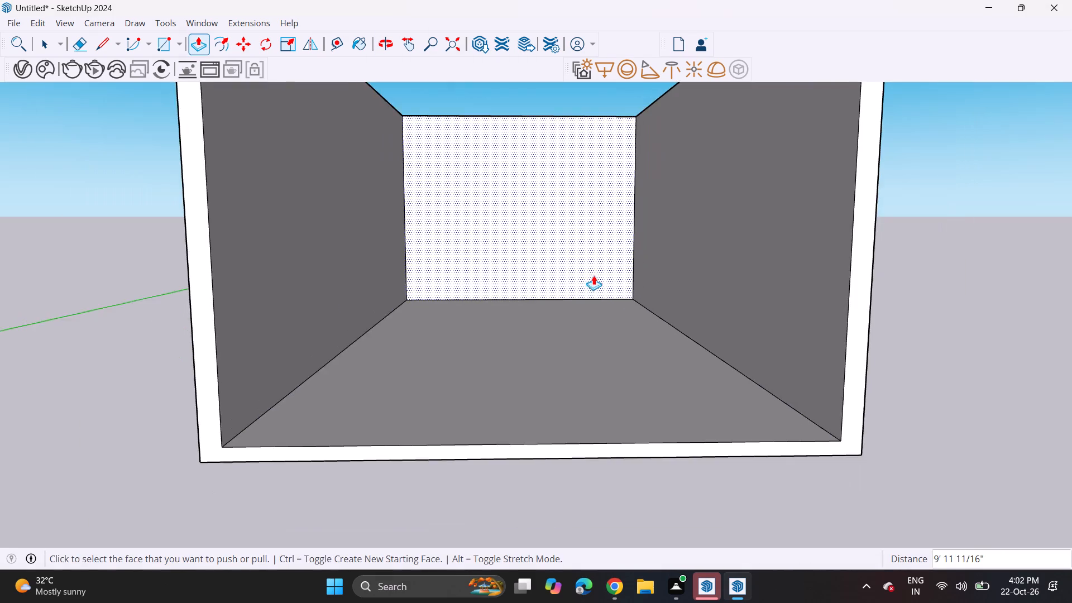
scroll(593, 274, down, 1)
middle_drag(596, 277, 580, 424)
middle_drag(574, 409, 584, 311)
shift+middle_drag(572, 356, 582, 327)
middle_drag(574, 355, 557, 415)
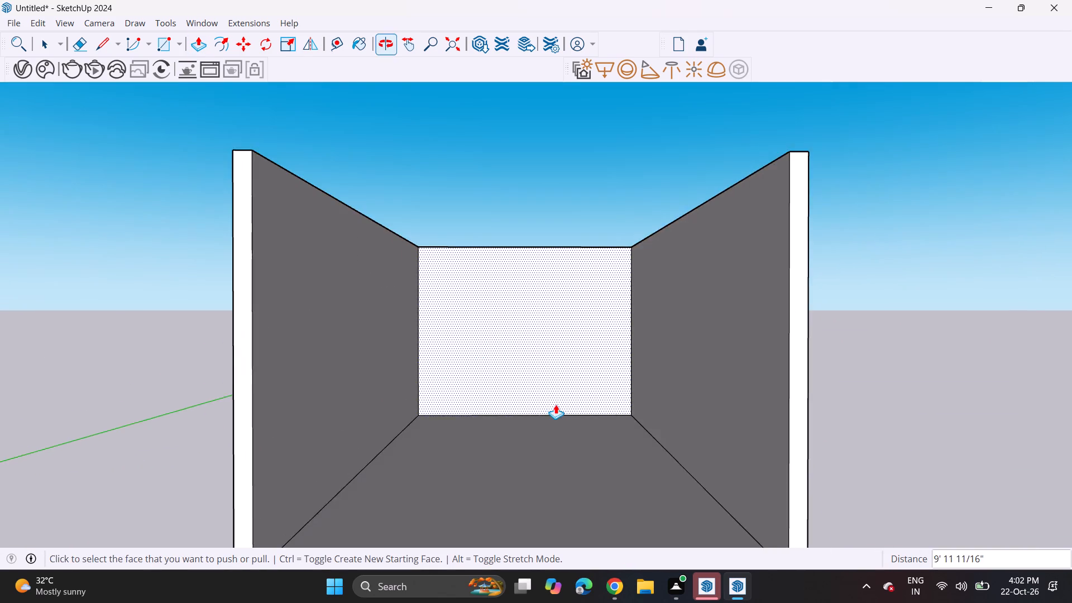
scroll(556, 398, up, 2)
middle_drag(565, 373, 572, 463)
scroll(548, 337, up, 1)
scroll(548, 337, down, 5)
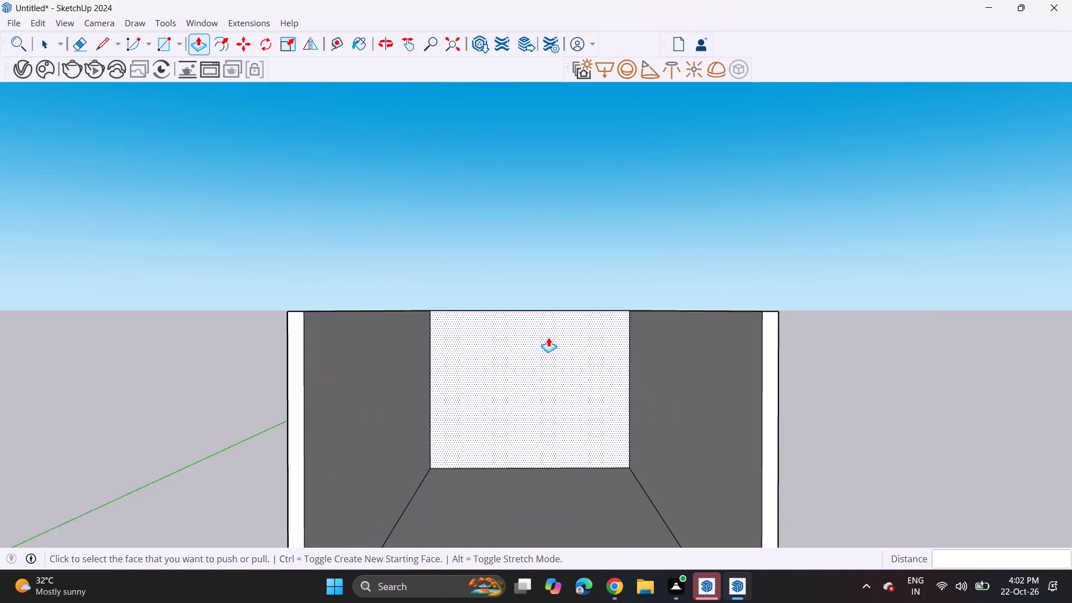
Raise the top face of the walls by about another 6' 3 3/8" with Push/Pull.
middle_drag(545, 295, 550, 398)
scroll(561, 266, up, 3)
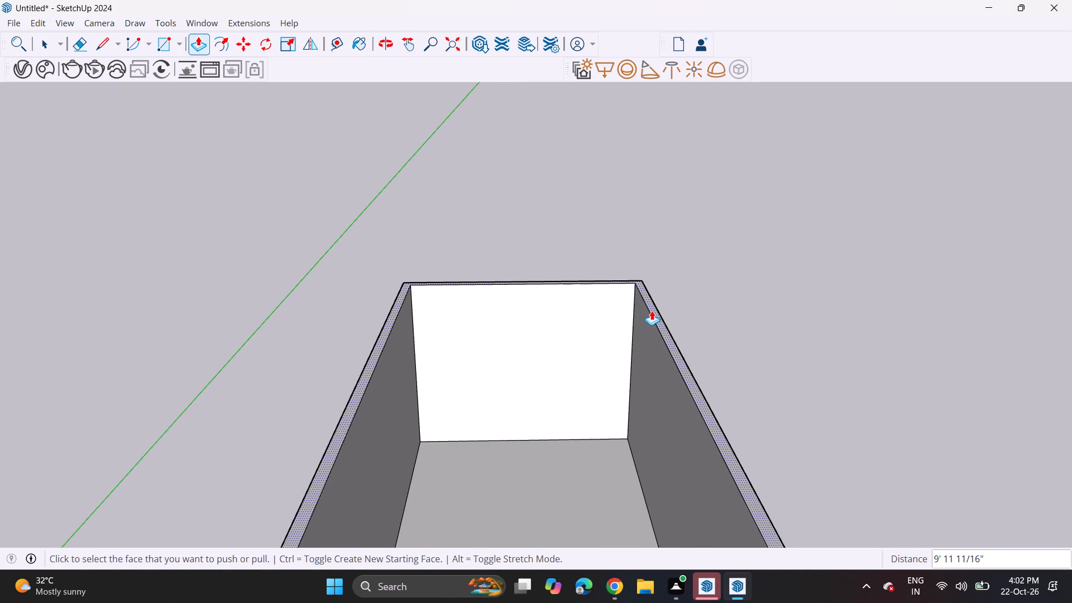
click(652, 310)
click(643, 250)
Examine the interior and the new wall height from the open front.
middle_drag(602, 392, 601, 290)
scroll(601, 387, up, 1)
scroll(596, 323, down, 3)
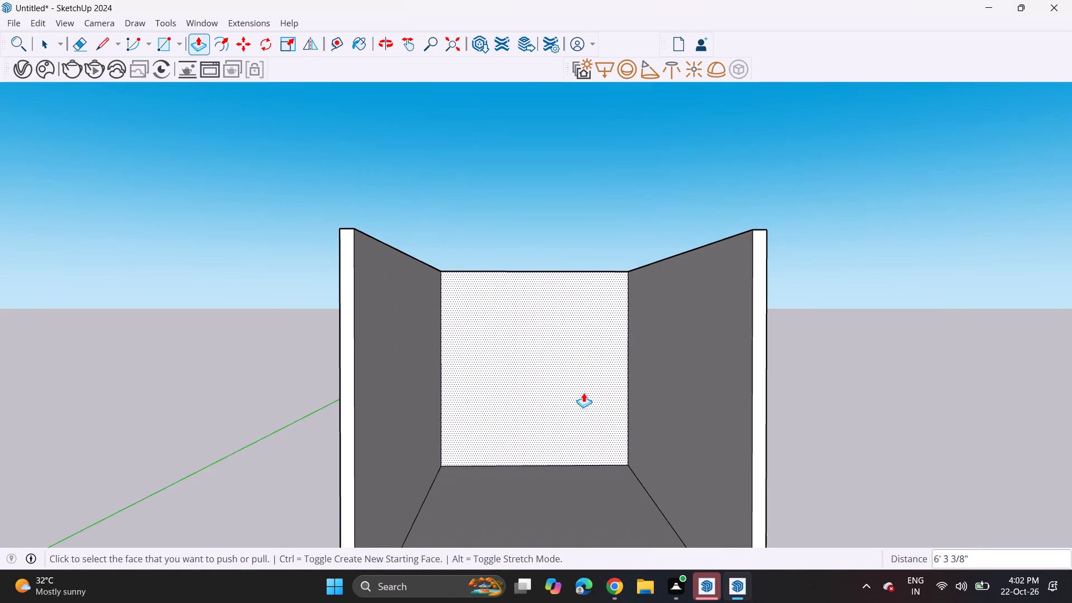
middle_drag(577, 384, 573, 355)
shift+middle_drag(570, 379, 568, 348)
scroll(571, 364, up, 2)
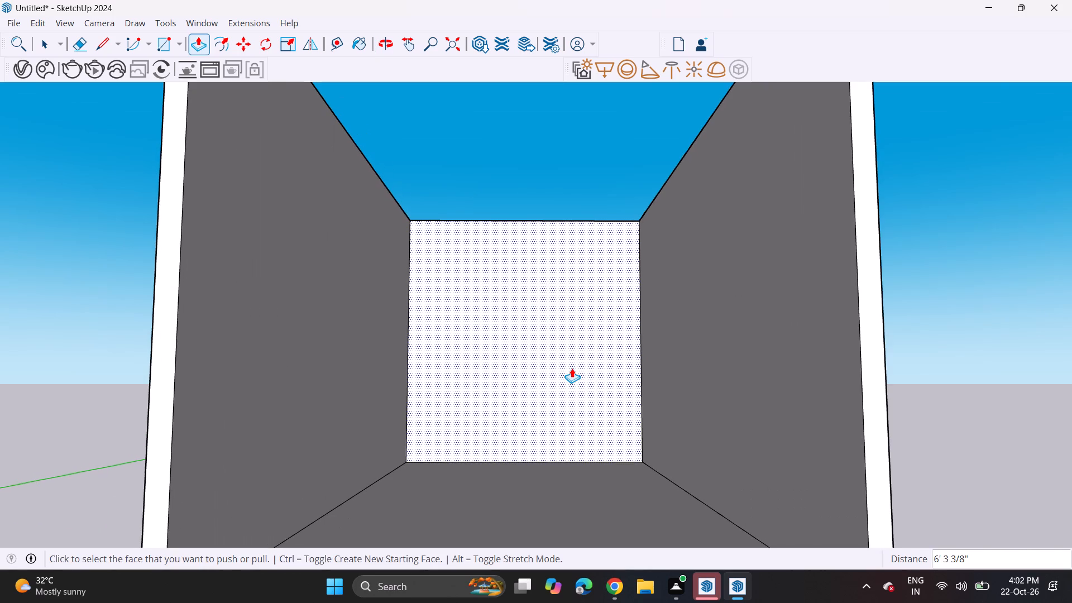
scroll(572, 368, up, 1)
scroll(560, 296, down, 6)
Draw a rotated rectangle 27' 1" long and 6" wide along the outer top edge of the back wall.
middle_drag(520, 243, 535, 492)
scroll(535, 497, down, 1)
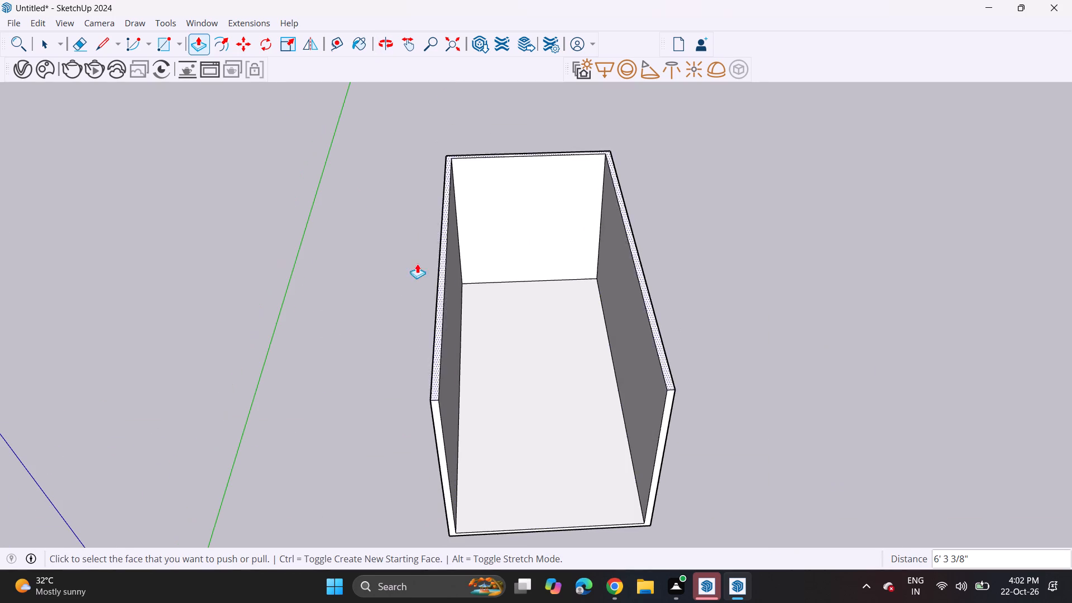
click(181, 50)
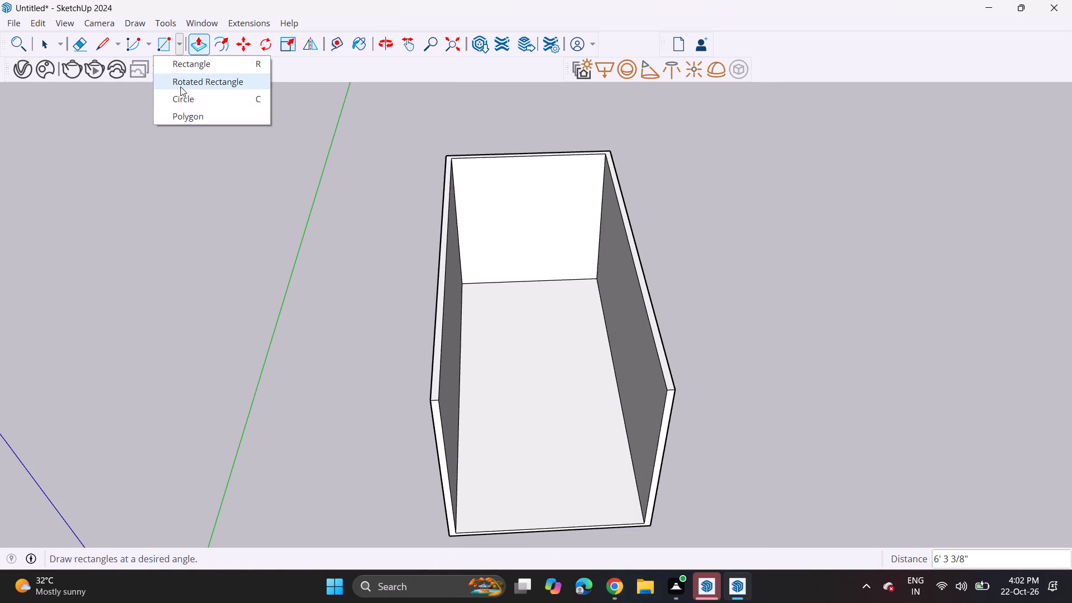
click(180, 87)
scroll(482, 175, up, 3)
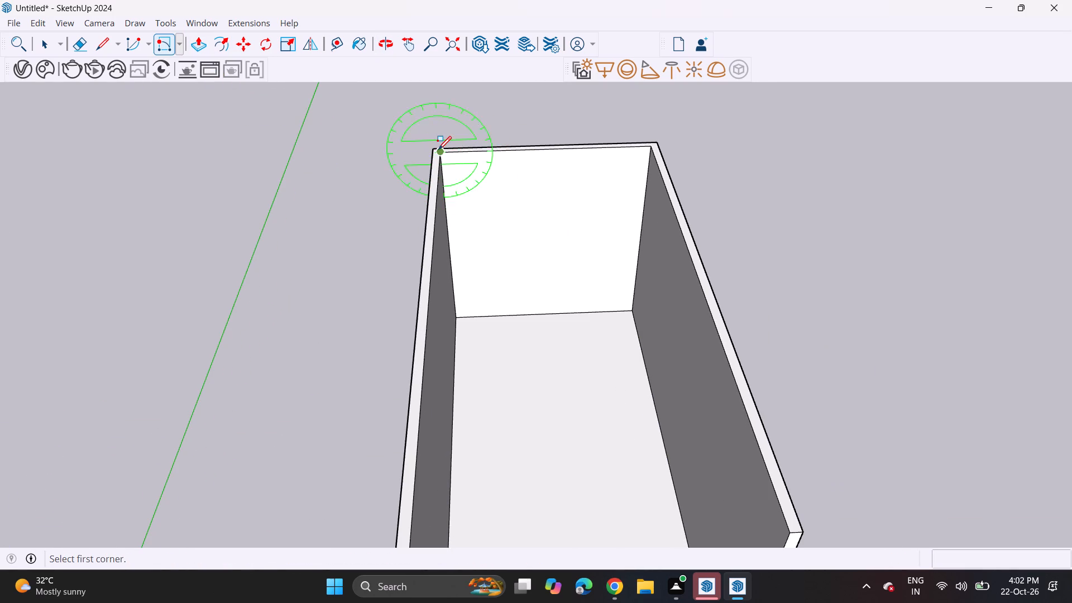
click(433, 148)
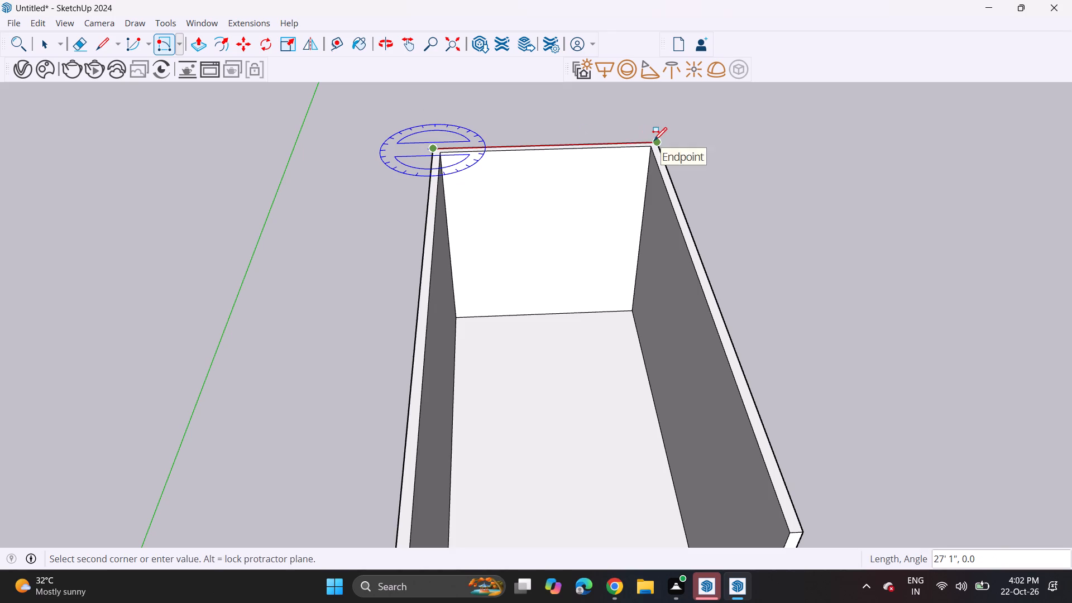
click(653, 140)
key(6)
key(Return)
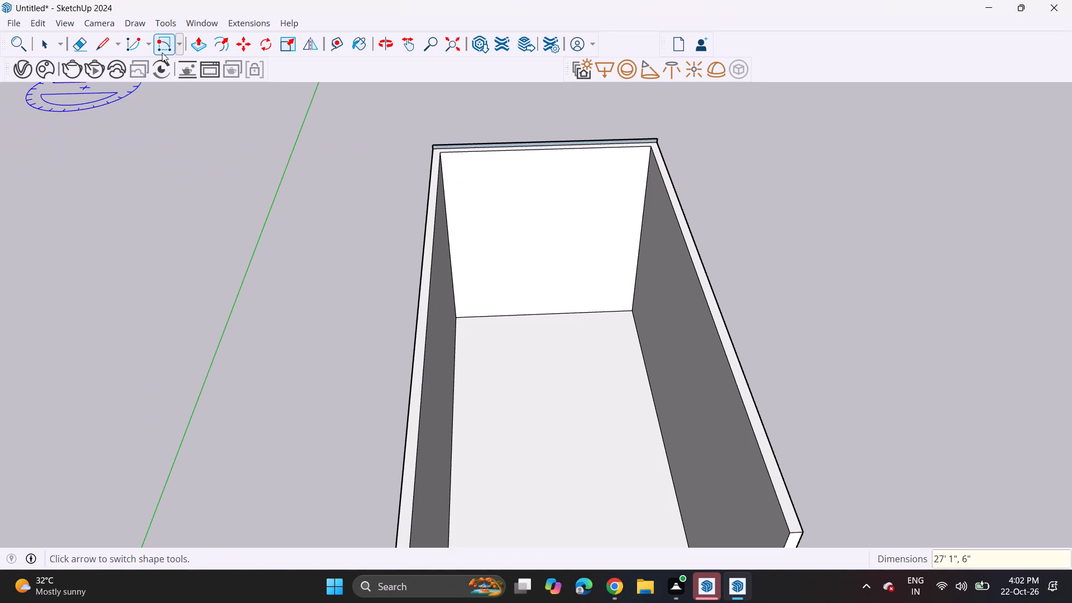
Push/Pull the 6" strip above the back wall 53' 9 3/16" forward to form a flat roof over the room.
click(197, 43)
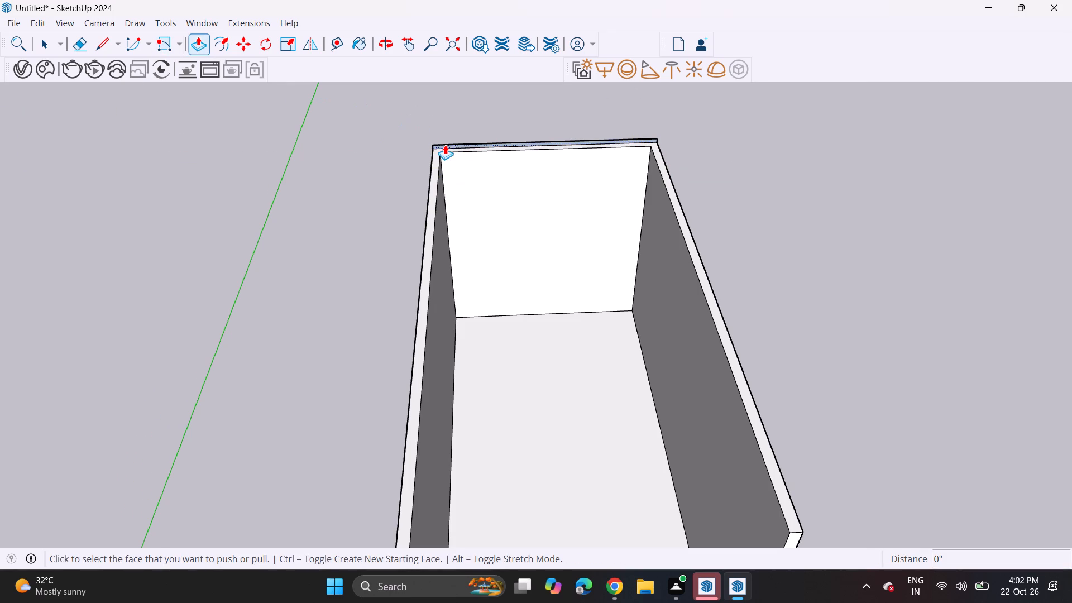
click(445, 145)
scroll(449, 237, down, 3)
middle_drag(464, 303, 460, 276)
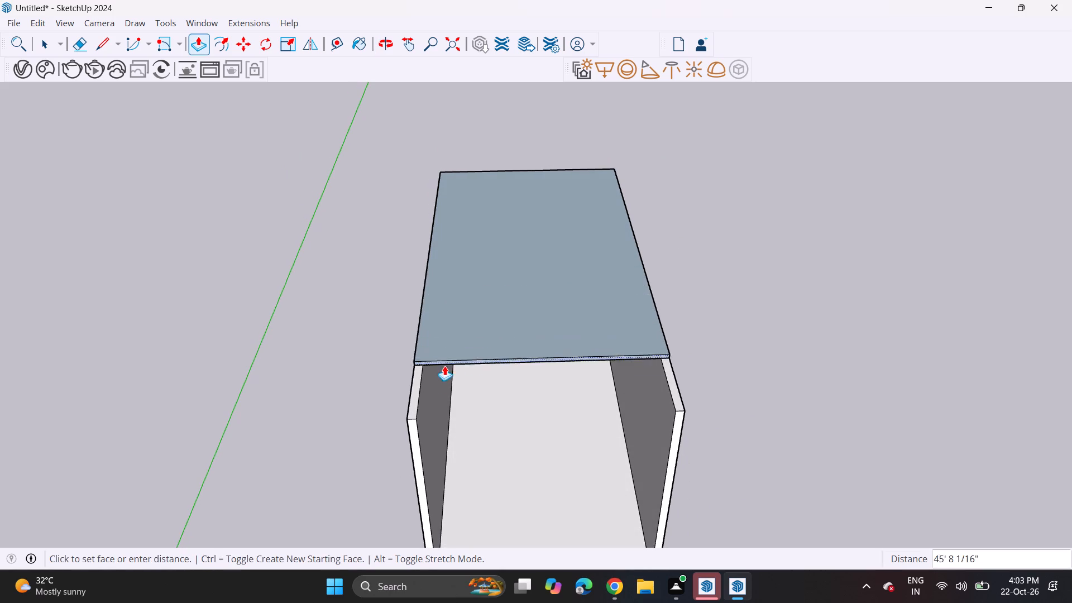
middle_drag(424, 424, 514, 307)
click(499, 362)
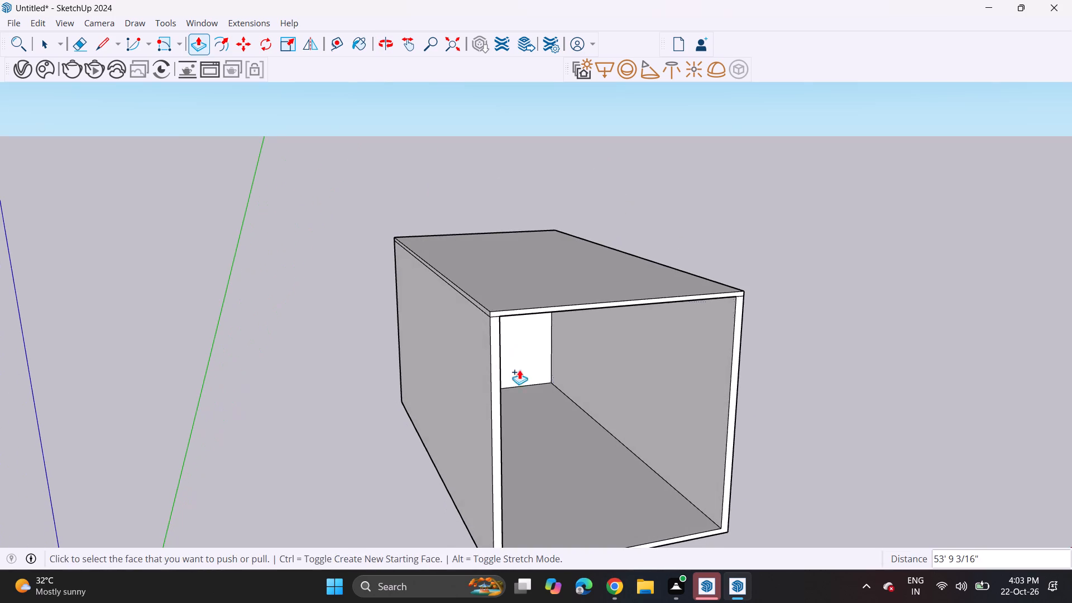
Examine the roofed room's interior and proportions from the open front.
middle_drag(585, 354, 440, 316)
scroll(445, 318, up, 1)
scroll(502, 327, up, 3)
middle_drag(535, 329, 573, 296)
shift+middle_drag(564, 304, 509, 272)
shift+scroll(564, 304, up, 1)
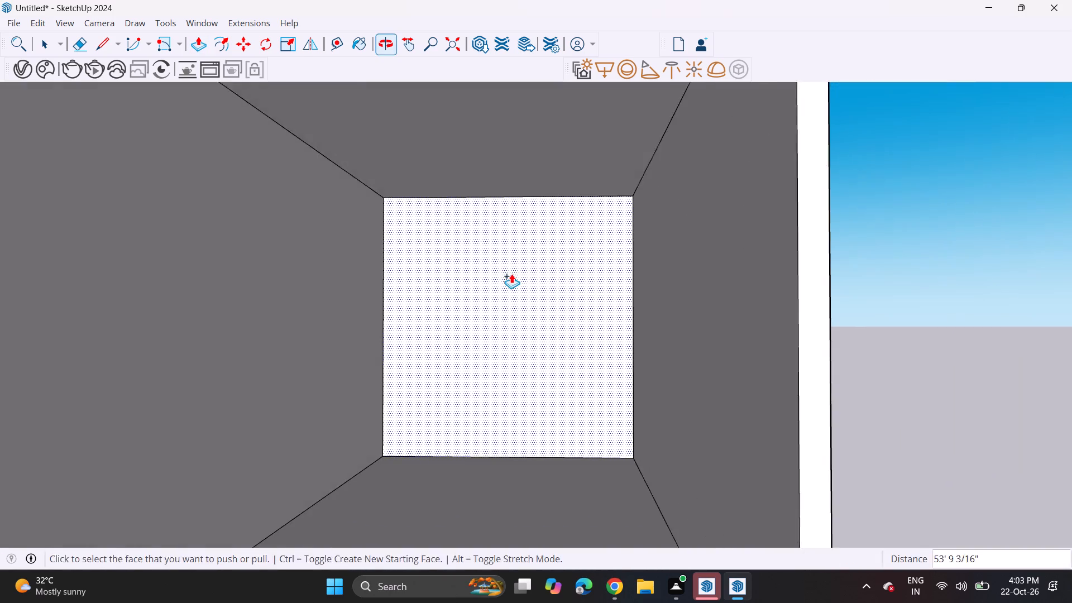
middle_drag(528, 272, 552, 260)
scroll(552, 298, up, 3)
middle_drag(549, 289, 561, 226)
scroll(552, 233, down, 3)
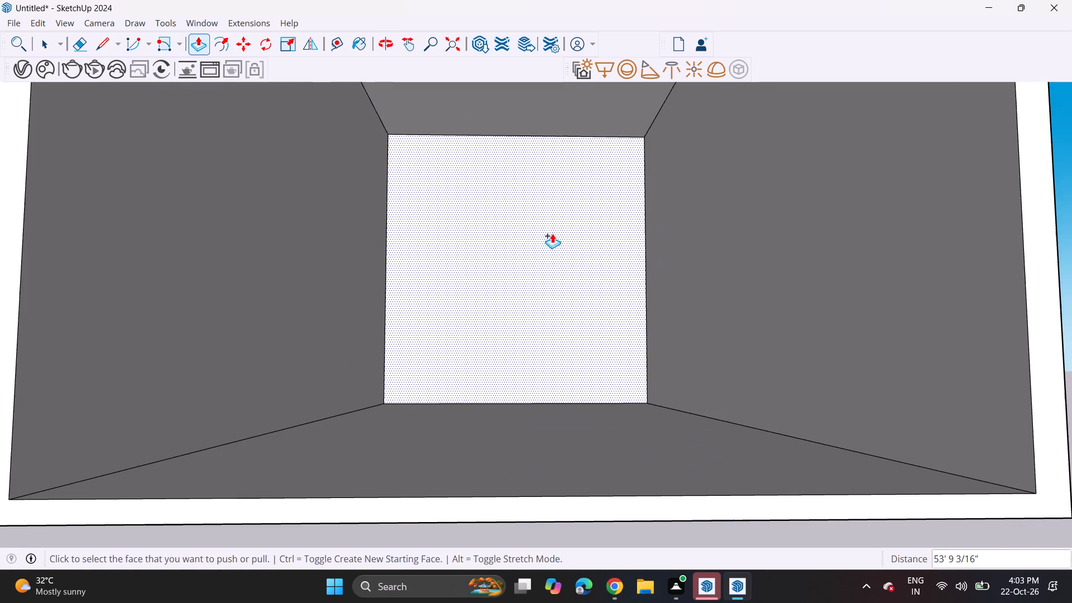
scroll(550, 237, up, 2)
scroll(543, 241, down, 11)
middle_drag(534, 240, 492, 362)
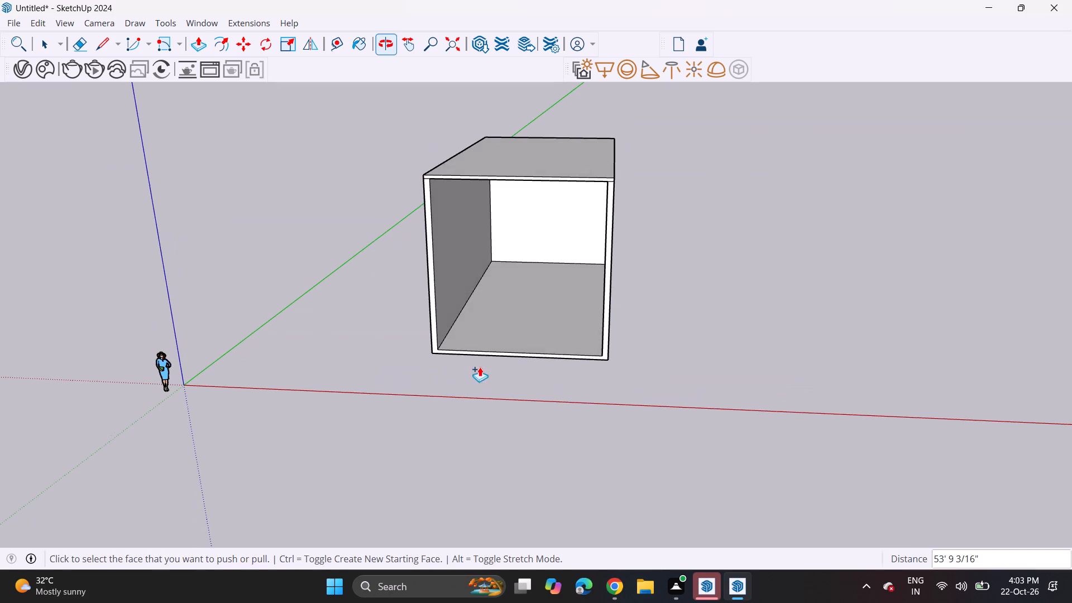
Undo the roof, wall extrusions and inner border until only the plain floor slab remains.
key(ctrl+z)
key(ctrl+z)
key(ctrl+z)
key(ctrl+z)
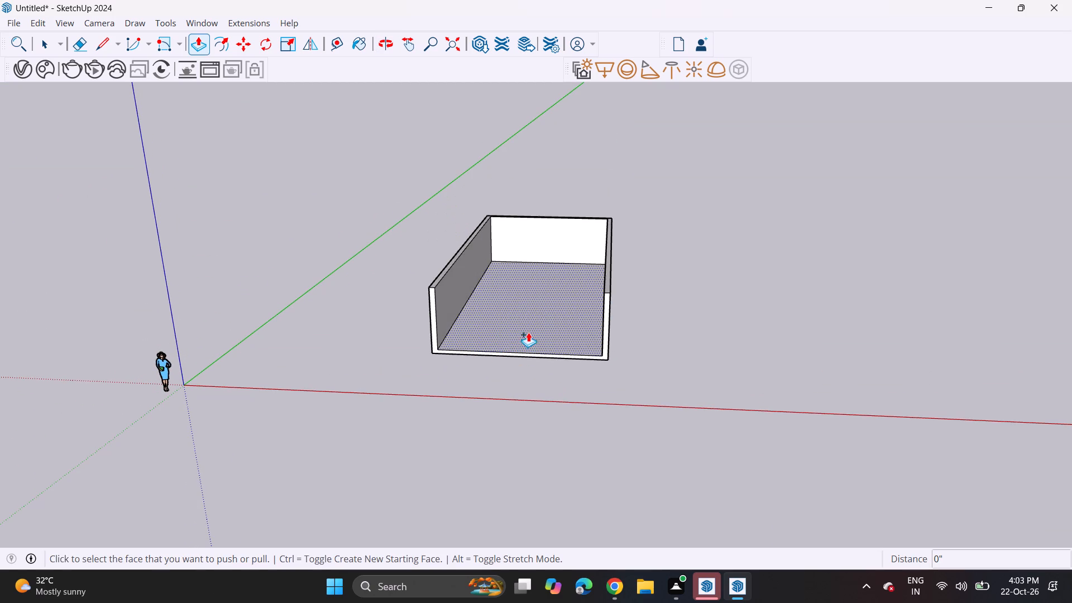
key(ctrl+z)
middle_drag(559, 309, 361, 335)
scroll(559, 309, up, 1)
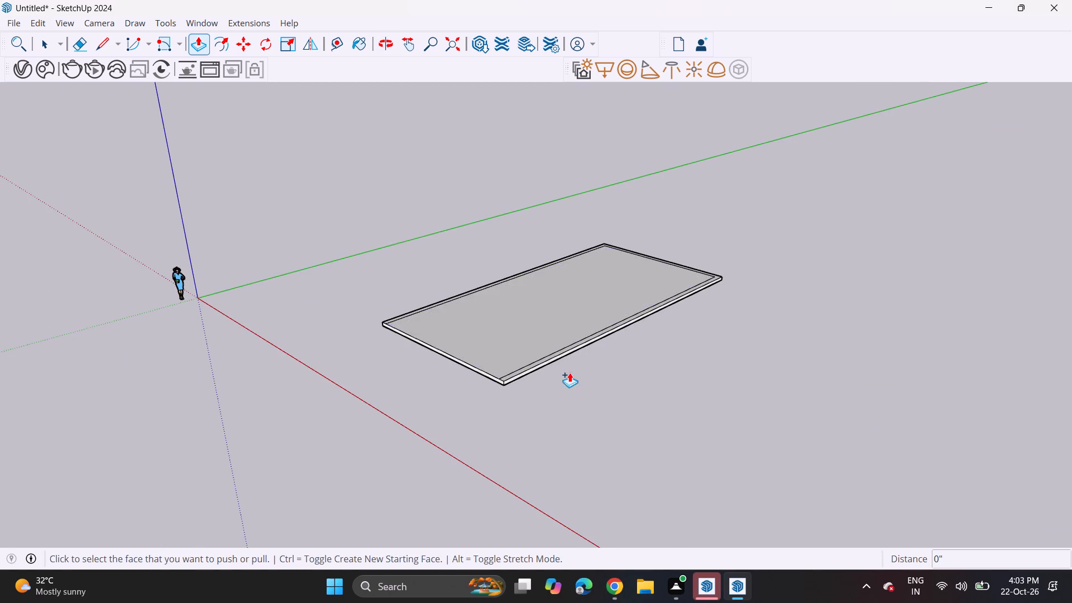
key(ctrl+z)
scroll(540, 372, up, 5)
key(ctrl+z)
Widen the floor slab to about 40' 4" by pulling its long side face outward with Push/Pull.
click(528, 365)
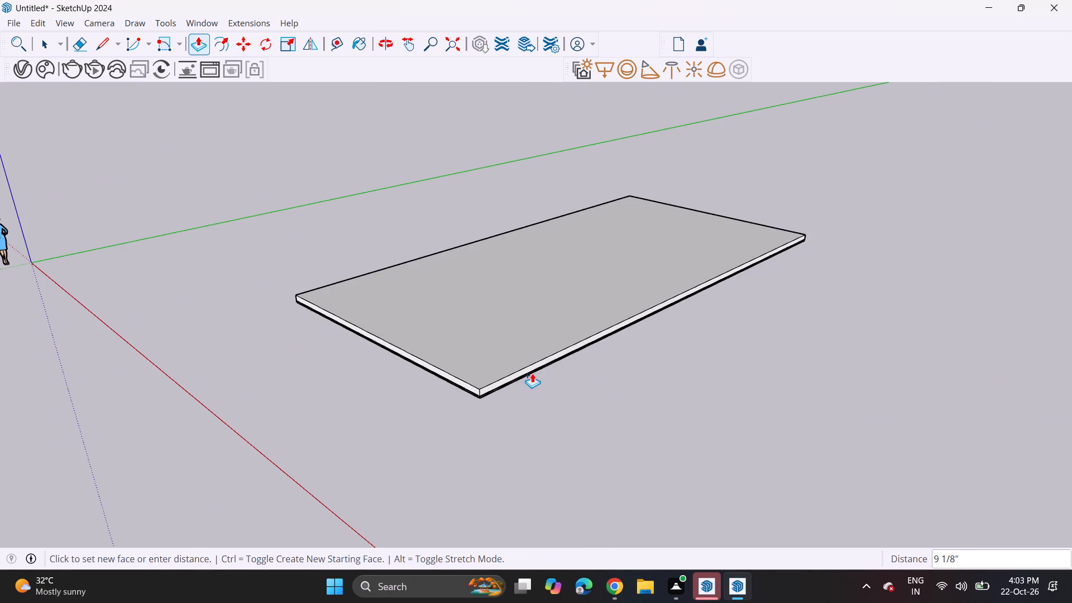
key(Escape)
click(530, 370)
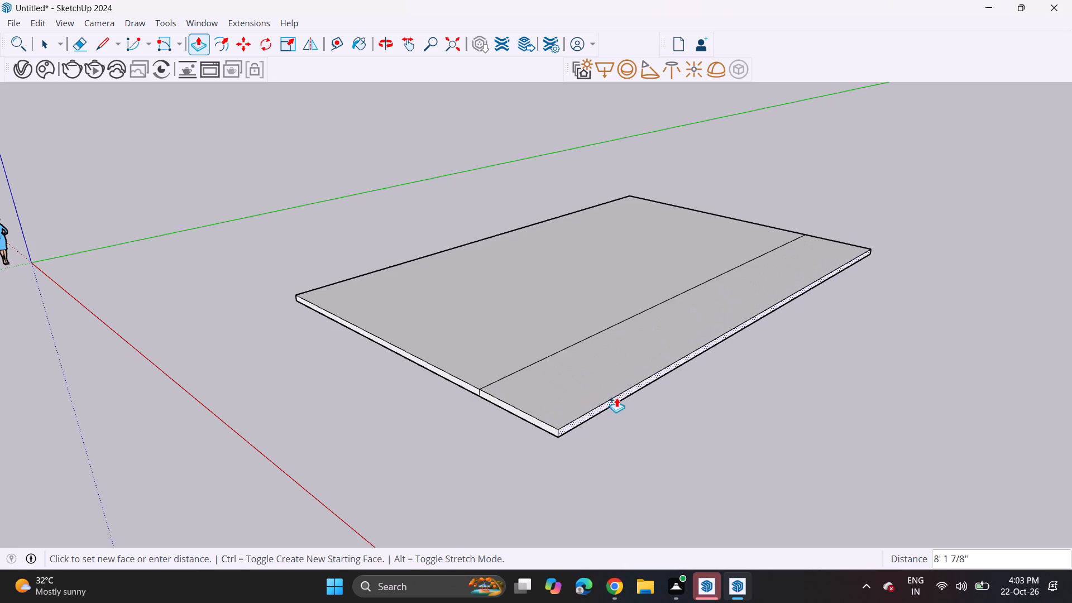
click(674, 419)
Offset the widened slab's top outline inward by about 9 1/4" to mark the wall thickness.
middle_drag(453, 375, 704, 341)
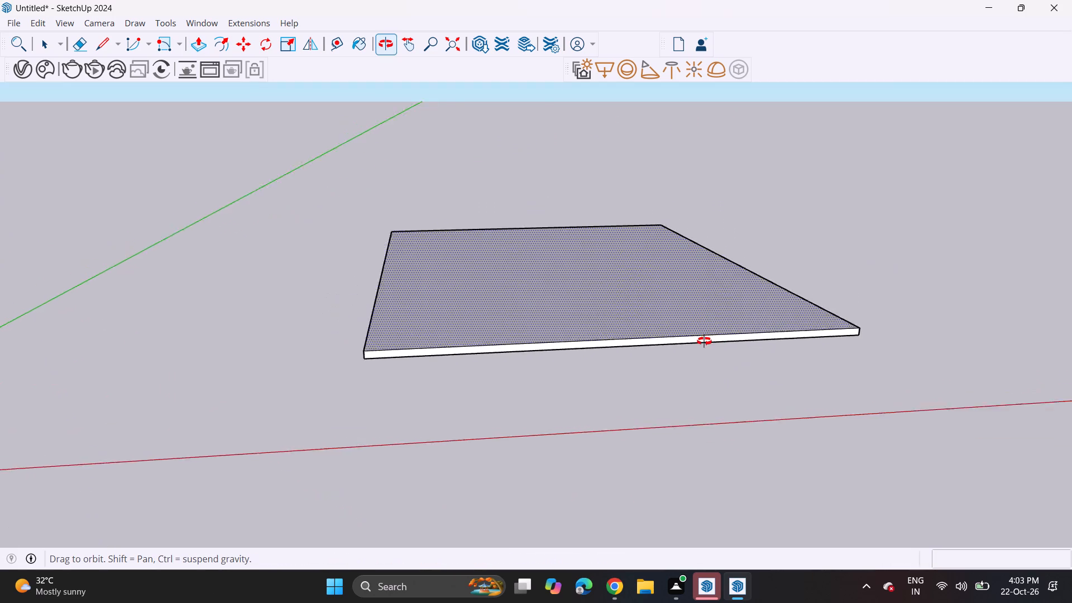
middle_drag(704, 341, 679, 401)
scroll(417, 318, down, 3)
click(226, 40)
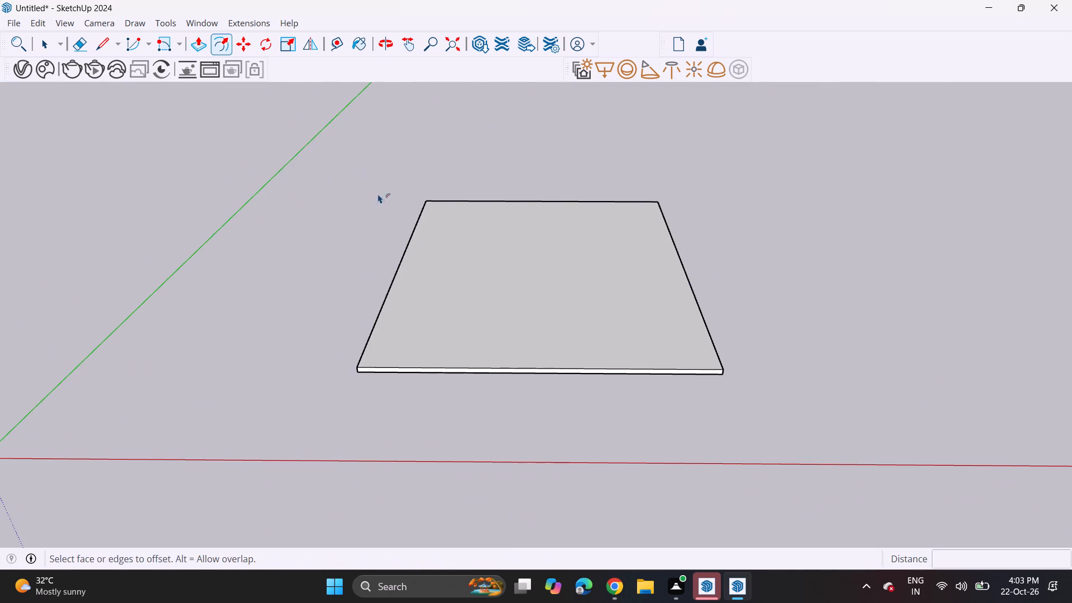
click(400, 293)
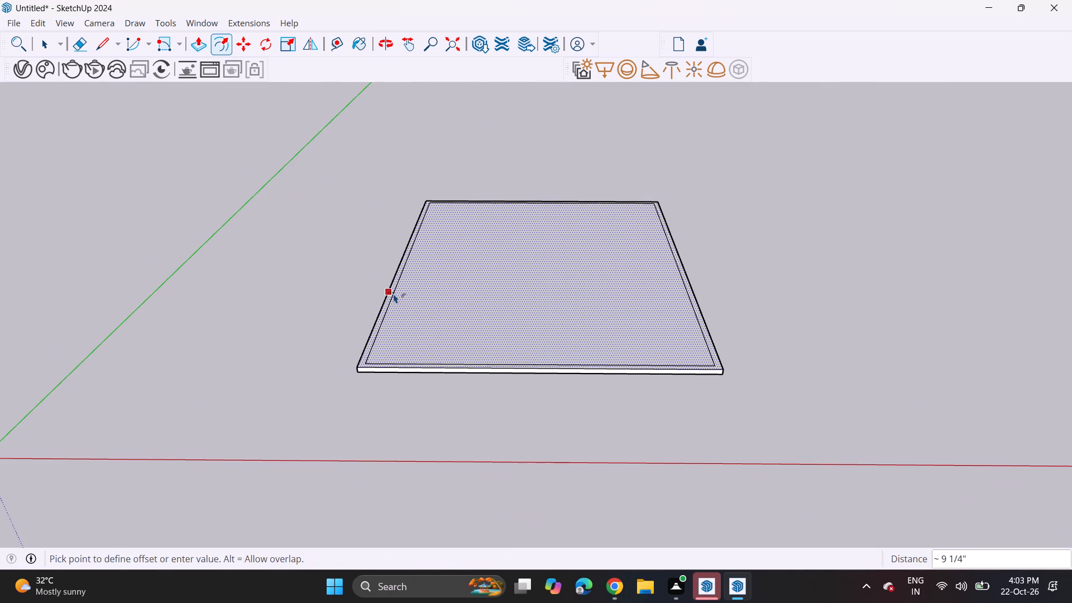
click(394, 294)
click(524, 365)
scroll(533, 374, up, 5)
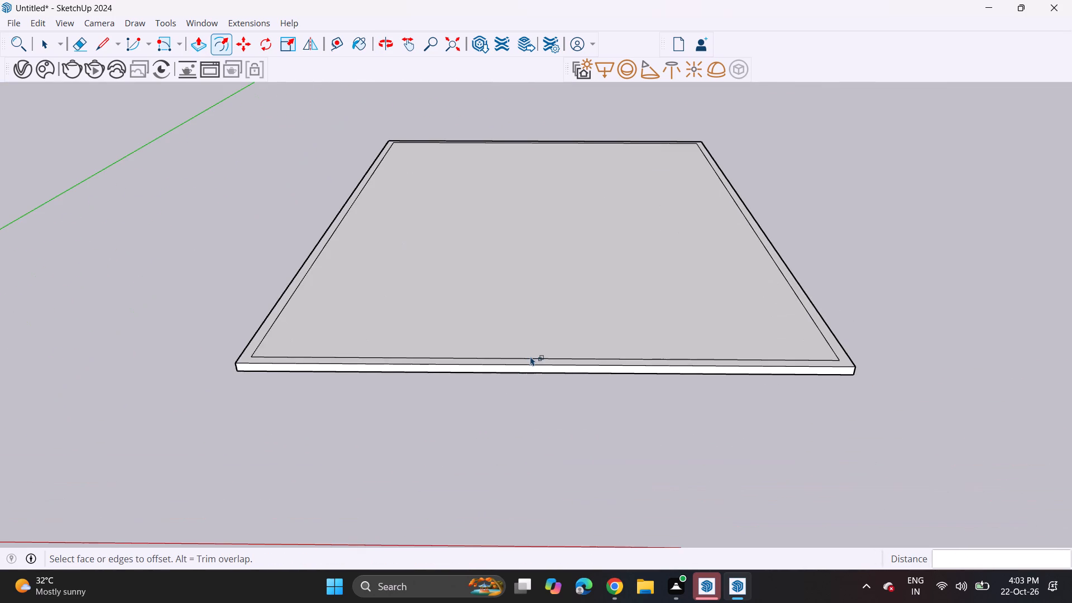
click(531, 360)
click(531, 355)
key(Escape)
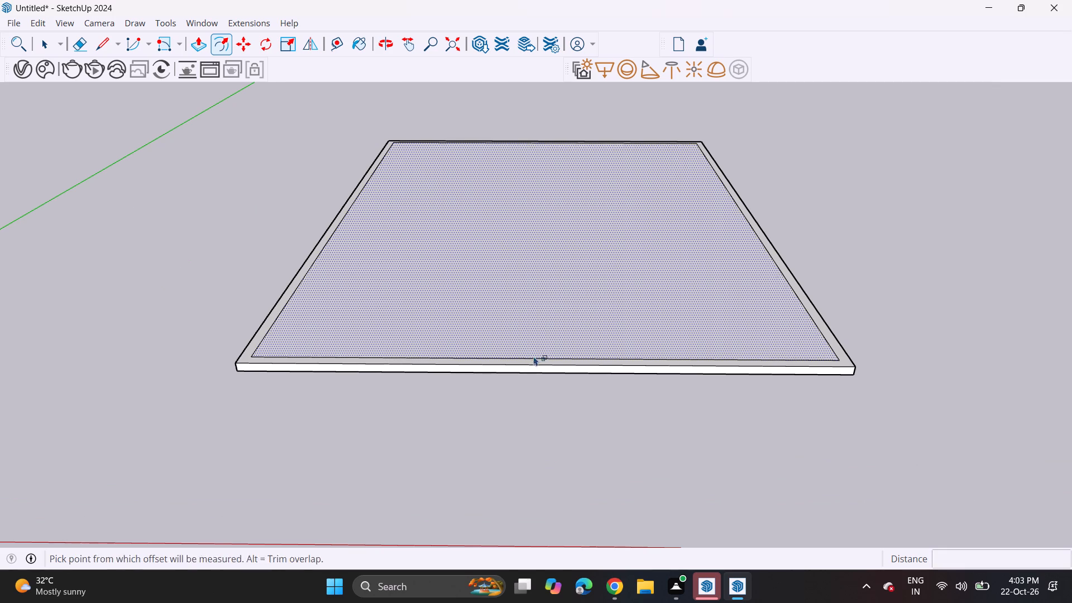
Move the inner outline's front line about 9 1/4" onto the slab's front edge, leaving that side open.
key(space)
click(534, 358)
key(m)
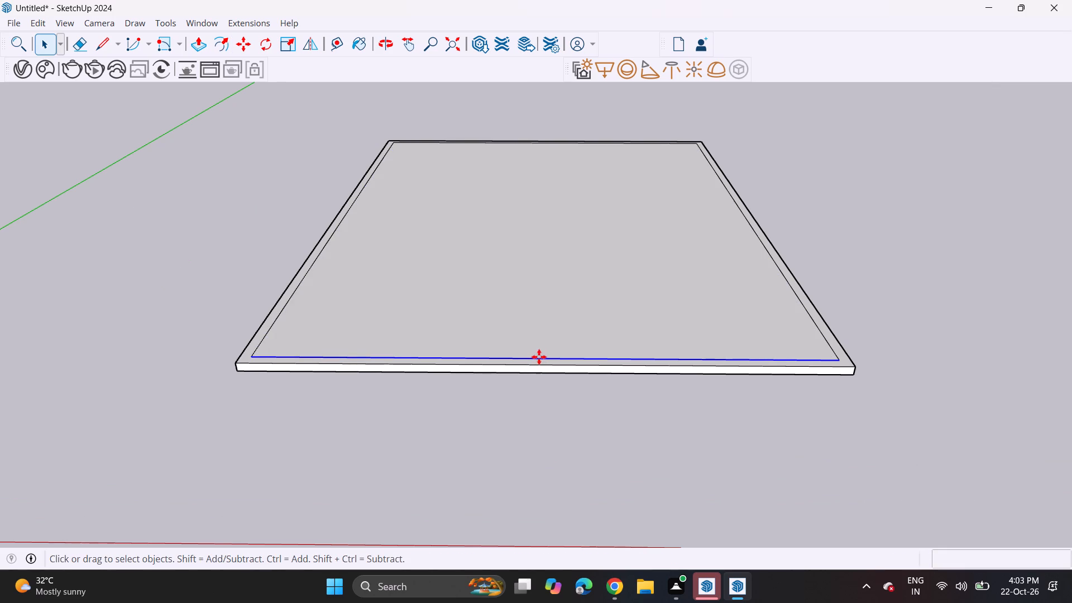
click(540, 355)
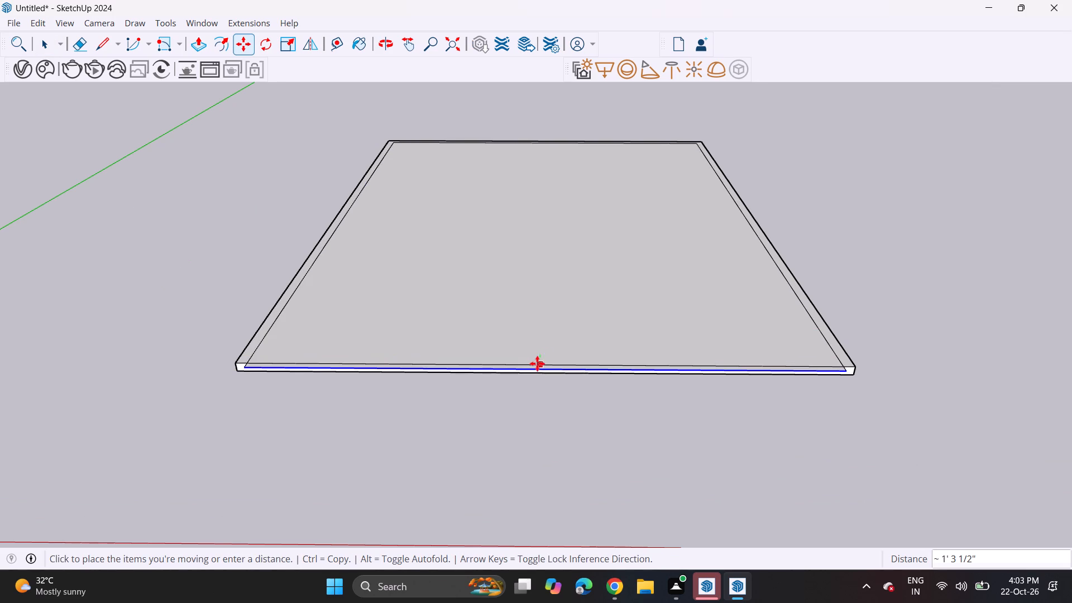
key(Escape)
click(542, 356)
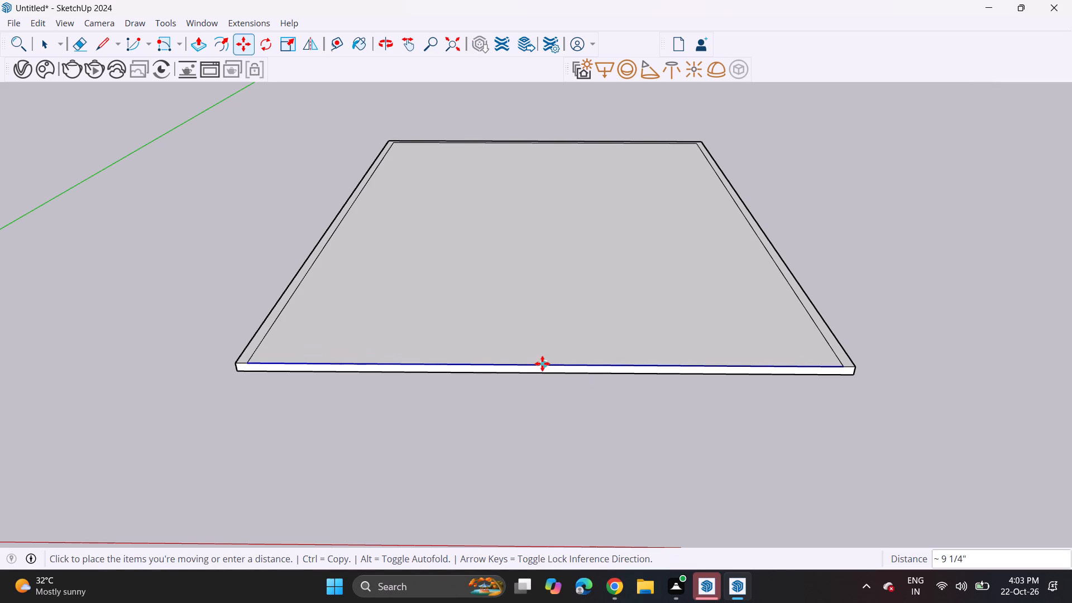
click(542, 363)
Push/Pull the U-shaped border up 10' to form the left, back and right walls.
click(194, 46)
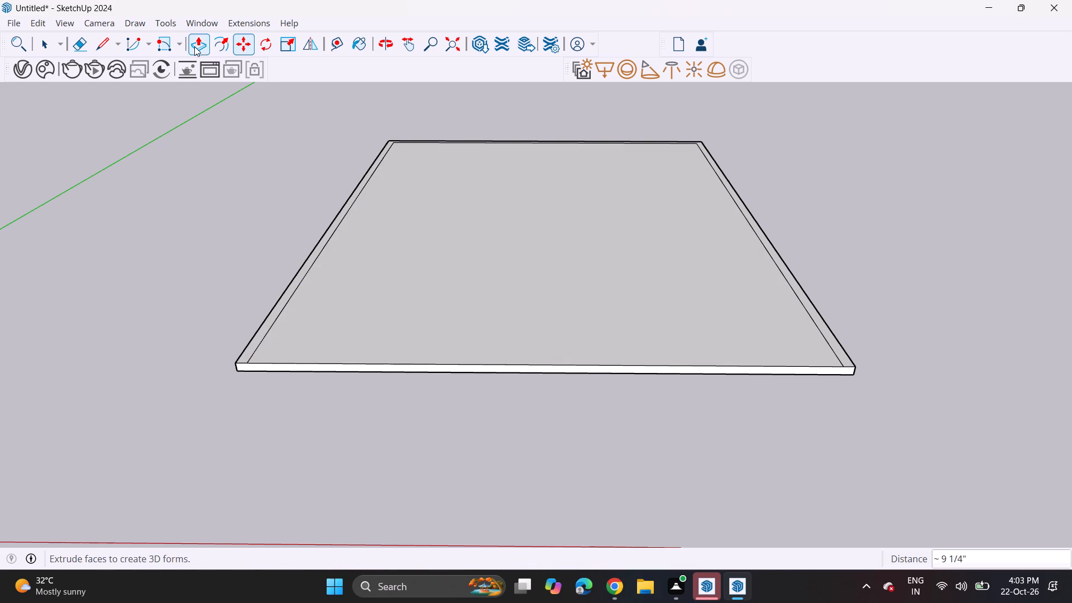
click(290, 295)
text(10')
key(Return)
Raise the top face of the walls by about another 12' 5 7/8" with Push/Pull.
scroll(361, 97, down, 6)
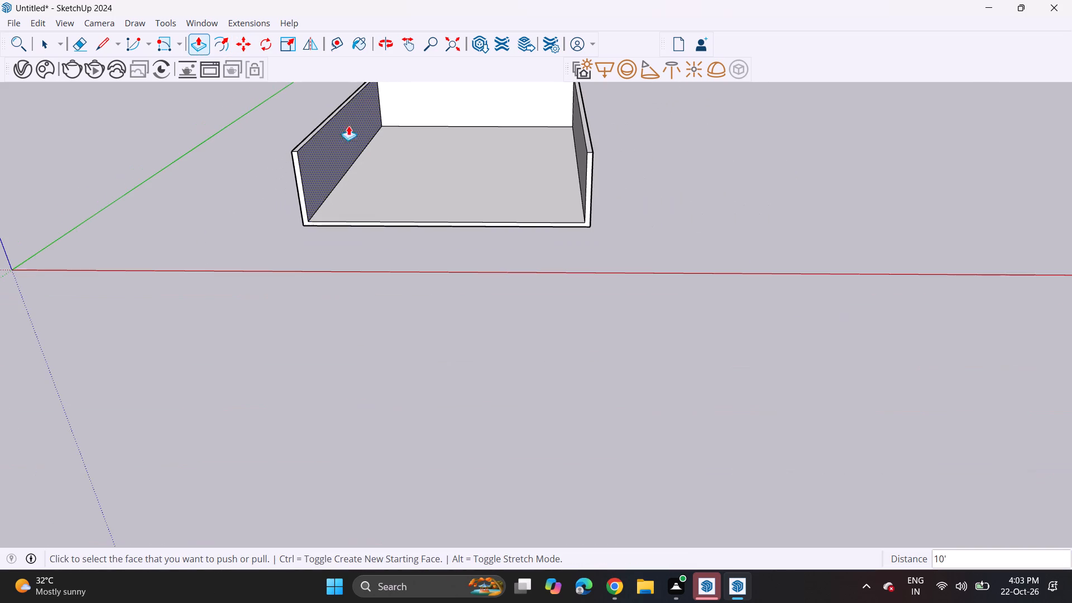
shift+middle_drag(321, 132, 348, 236)
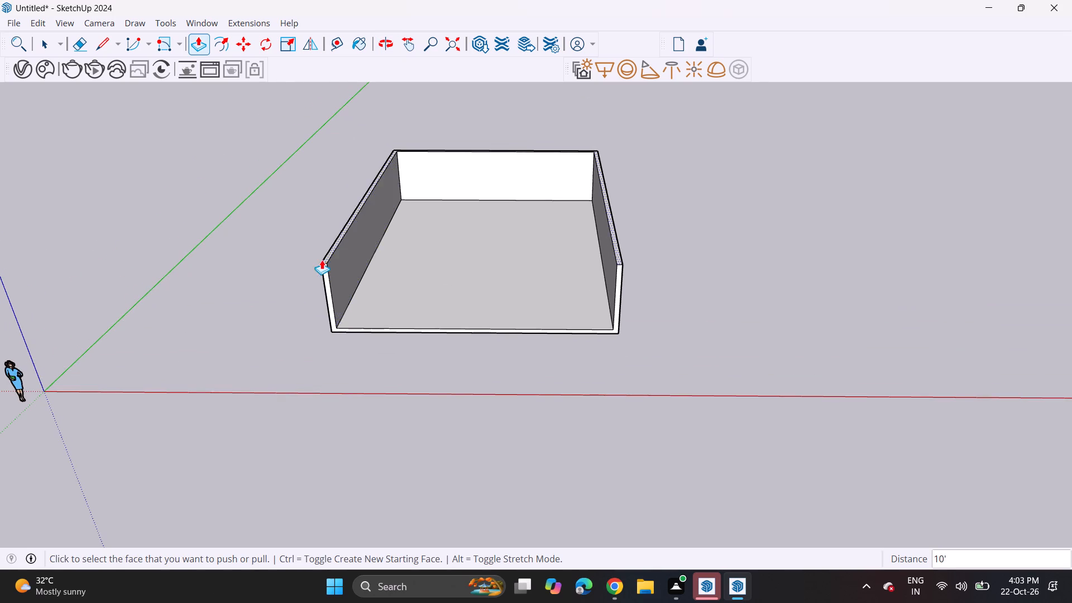
scroll(319, 260, up, 4)
click(337, 254)
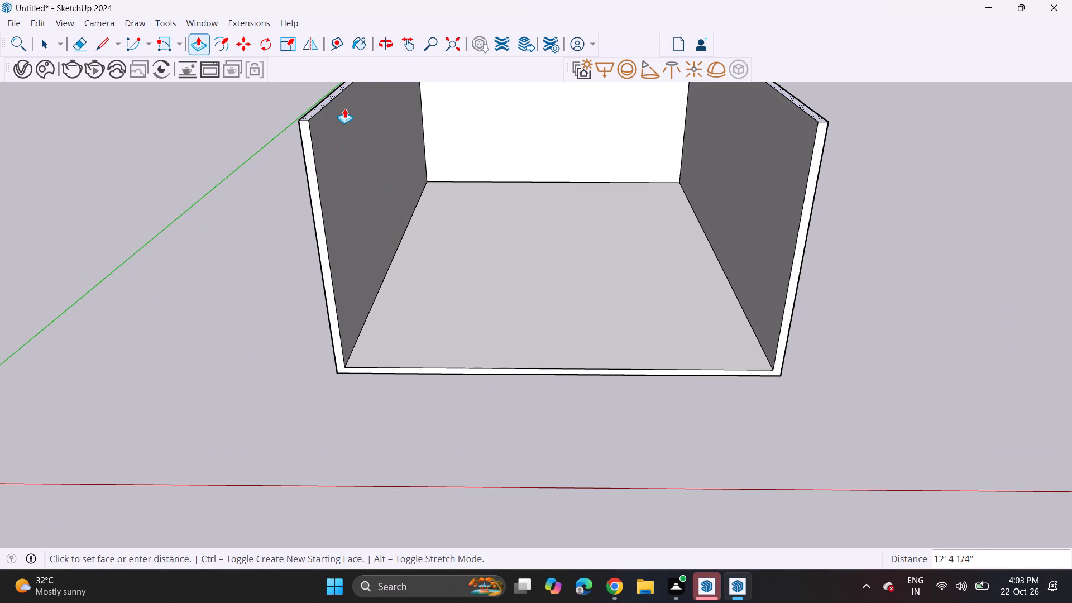
click(344, 108)
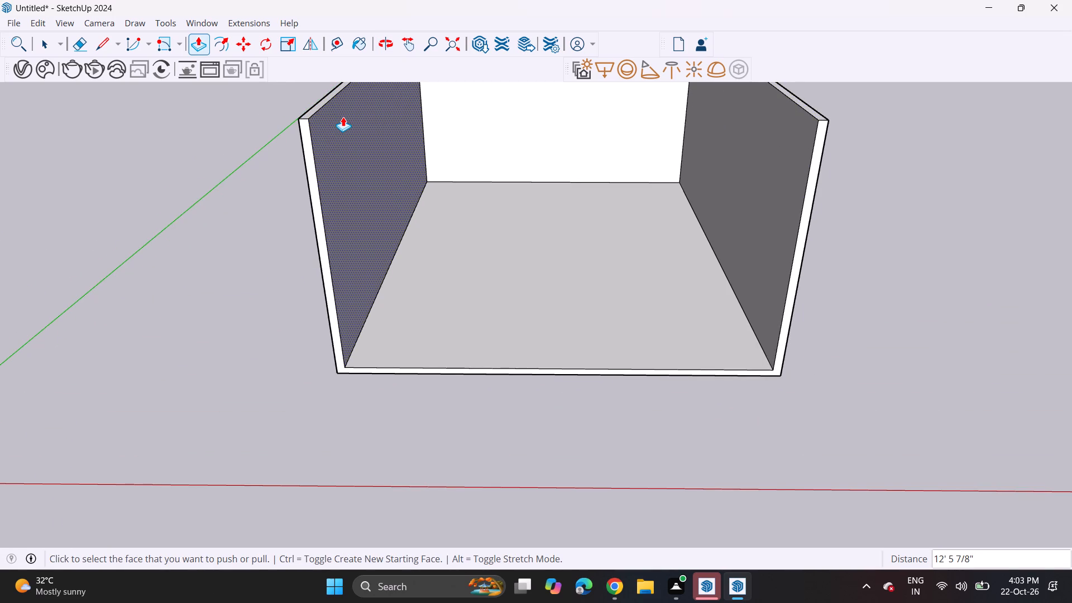
Raise the top face of the walls by about another 10' 5 3/4" with Push/Pull.
scroll(280, 240, down, 6)
shift+middle_drag(379, 219, 381, 235)
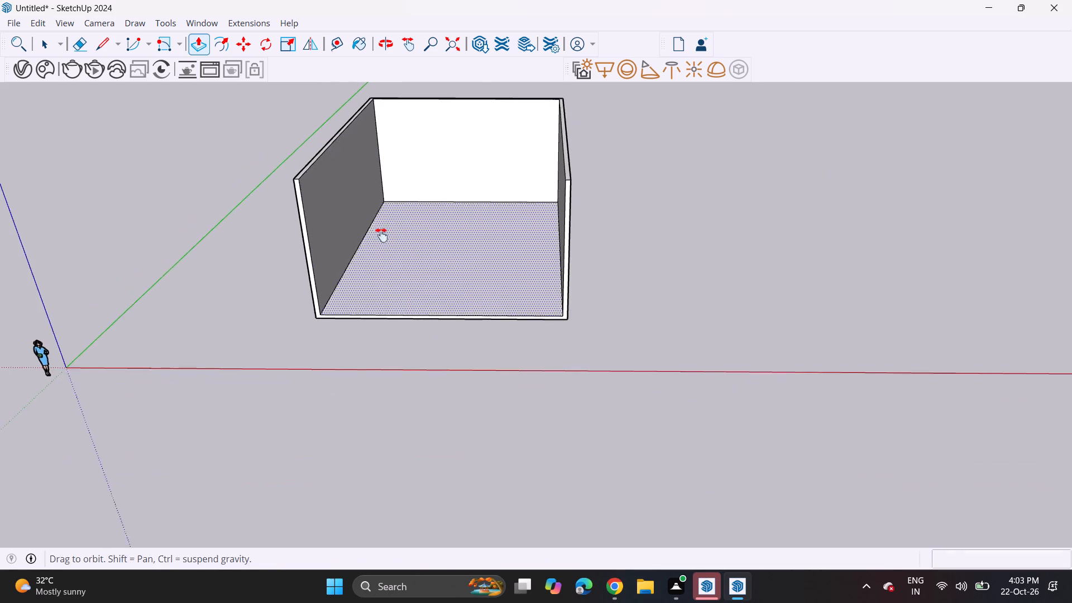
shift+middle_drag(381, 235, 409, 290)
middle_drag(432, 267, 442, 238)
scroll(369, 238, up, 5)
click(342, 251)
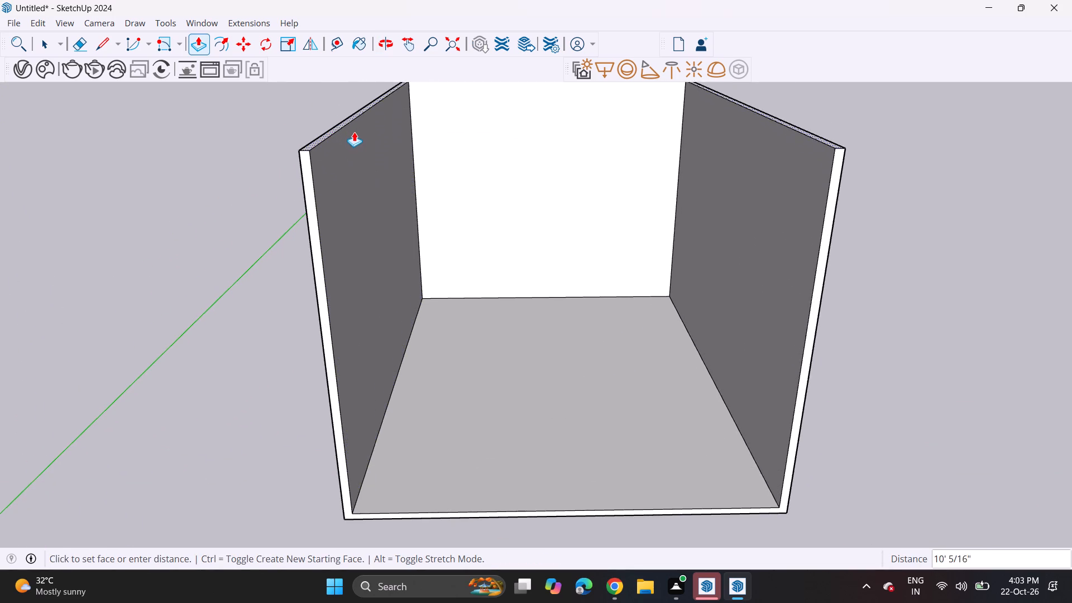
click(353, 128)
Examine the widened room's interior and wall proportions from the open front.
scroll(405, 261, down, 6)
scroll(502, 328, up, 2)
middle_drag(503, 320, 508, 181)
middle_drag(474, 276, 541, 351)
scroll(554, 363, up, 5)
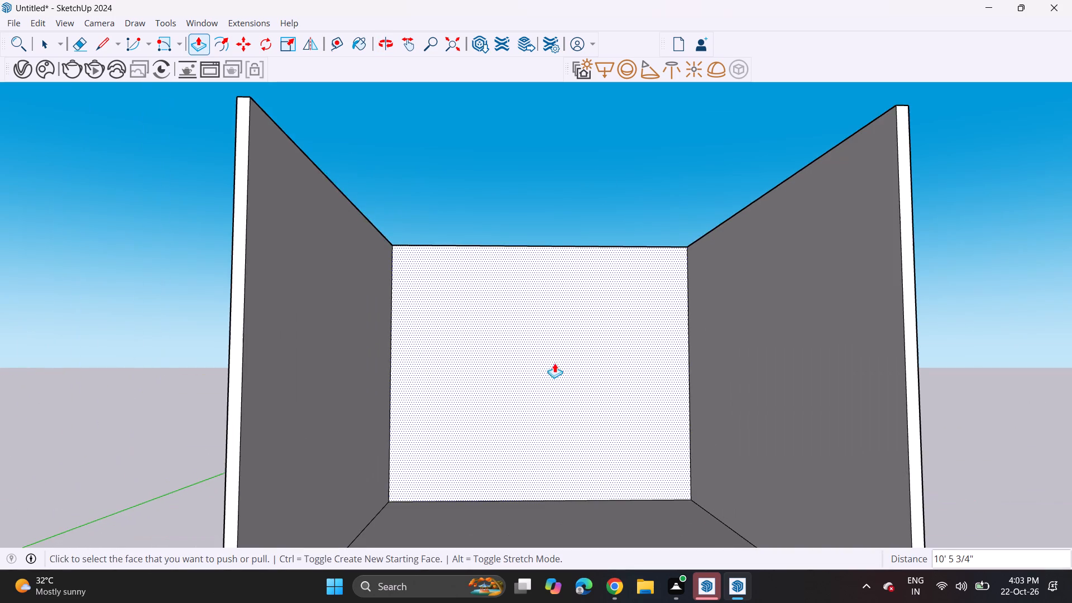
middle_drag(579, 381, 604, 367)
scroll(561, 392, up, 1)
middle_drag(543, 417, 519, 396)
shift+scroll(535, 411, up, 1)
middle_drag(505, 400, 486, 396)
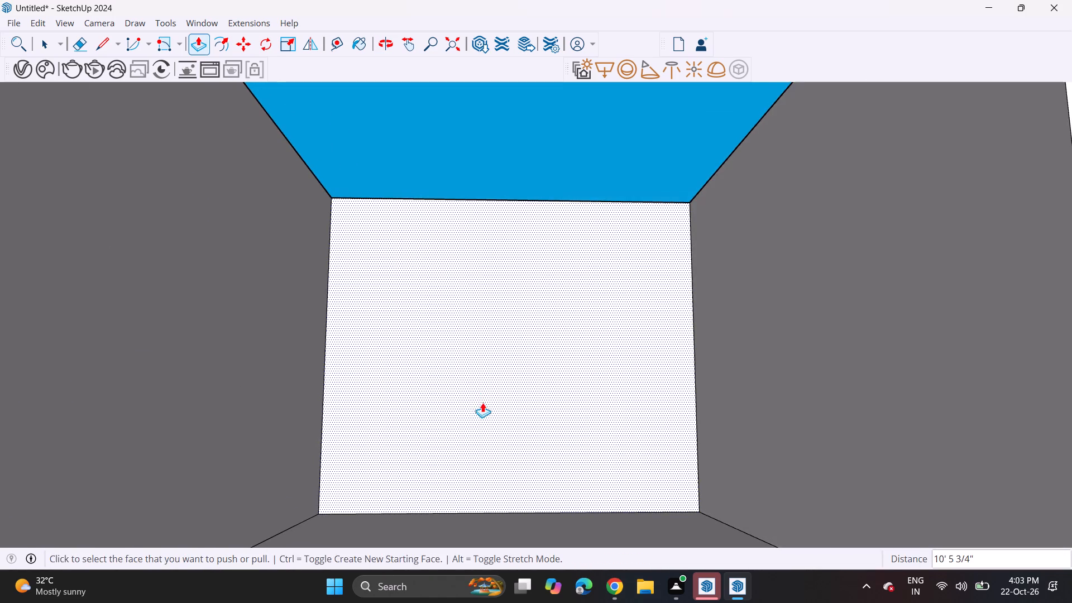
shift+middle_drag(490, 400, 547, 382)
scroll(547, 391, up, 1)
middle_drag(540, 390, 527, 389)
middle_drag(553, 395, 529, 368)
scroll(513, 326, down, 3)
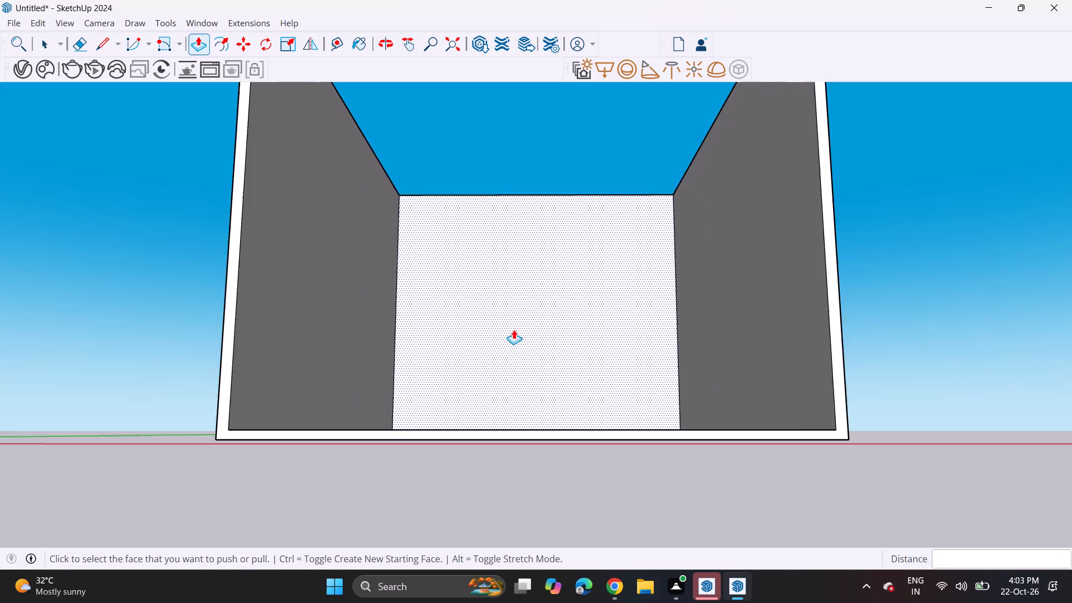
Draw an upright rotated rectangle 40' 4 1/4" long and 6" high along the back wall's outer top edge.
scroll(514, 329, down, 3)
middle_drag(502, 260, 517, 454)
scroll(511, 436, down, 1)
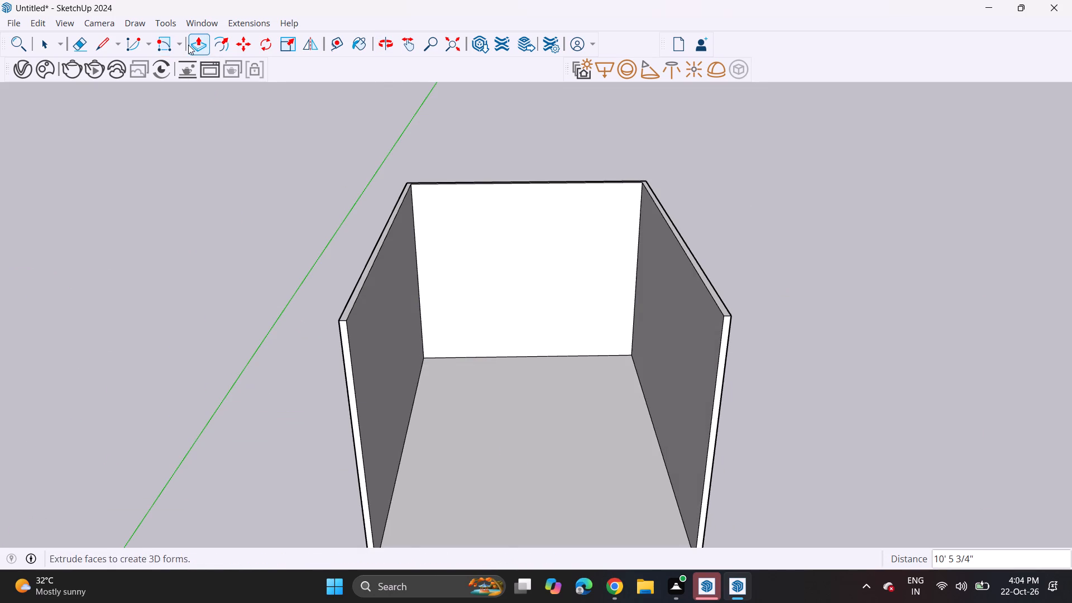
click(178, 47)
click(193, 78)
scroll(376, 215, up, 3)
middle_drag(423, 163, 421, 212)
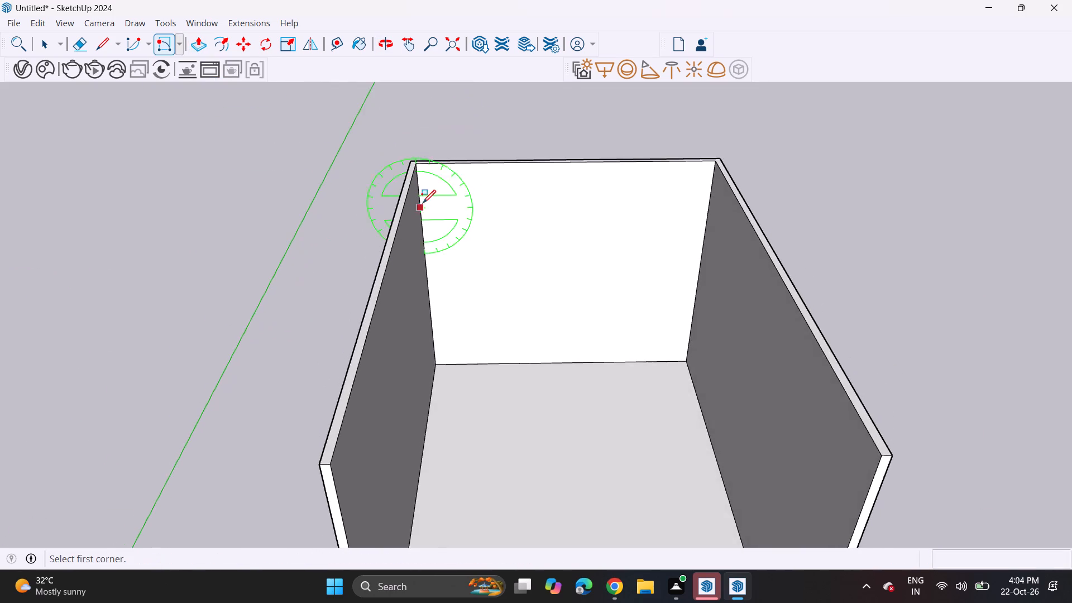
scroll(420, 168, up, 4)
click(409, 155)
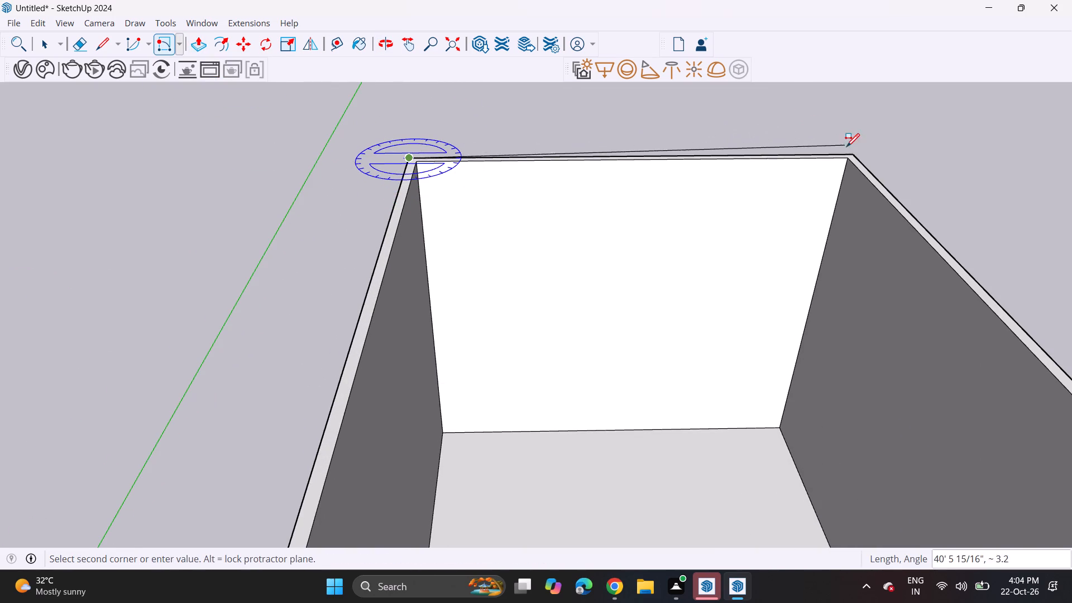
click(851, 152)
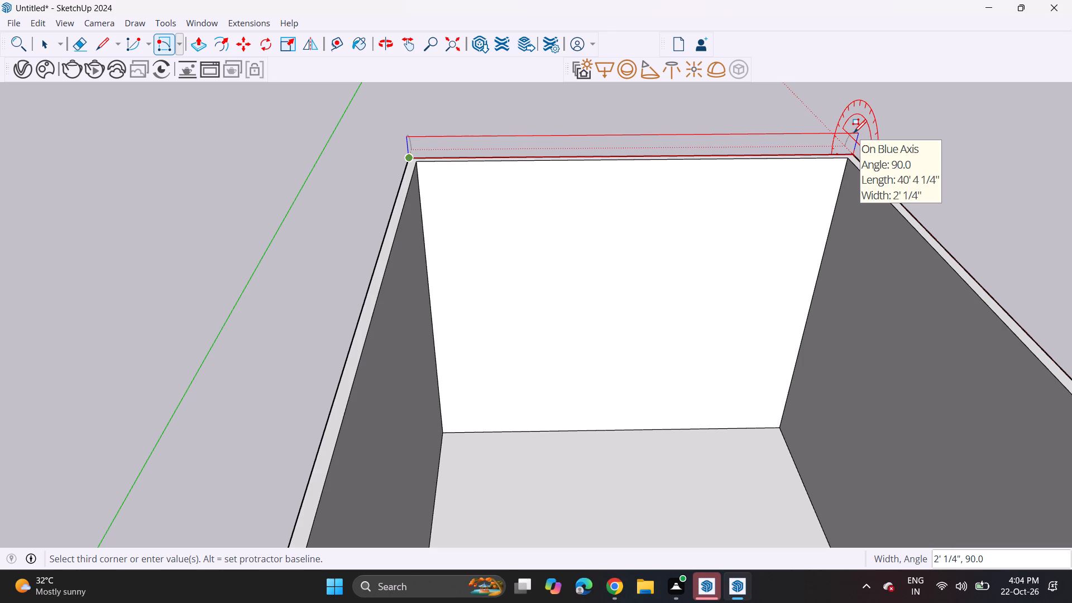
key(6)
key(Return)
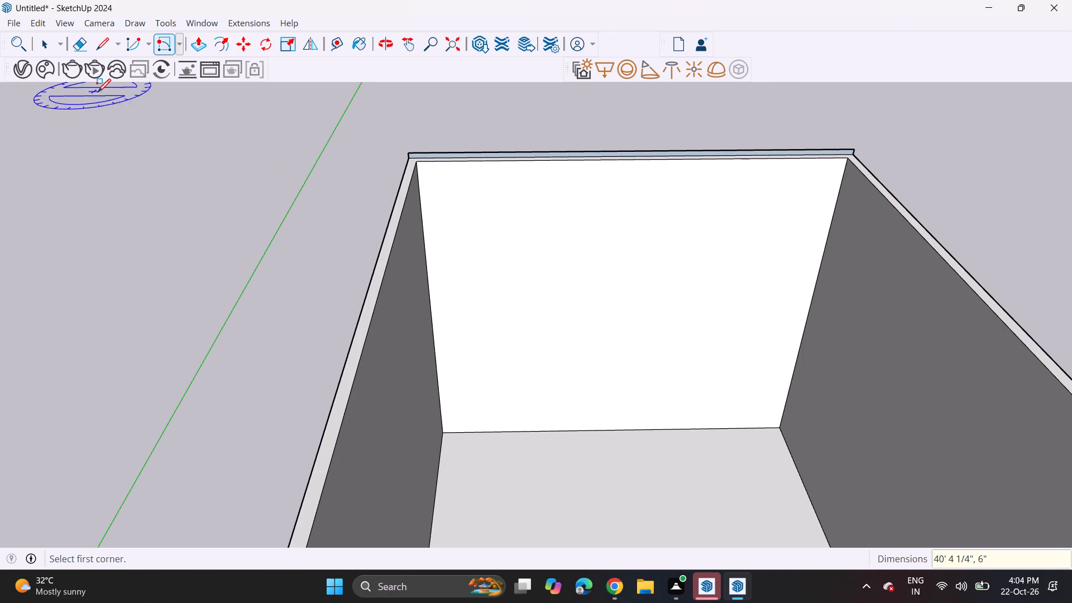
Extrude the strip on the back wall's top edge about 53' 9 3/16" forward with Push/Pull to roof the room.
click(194, 41)
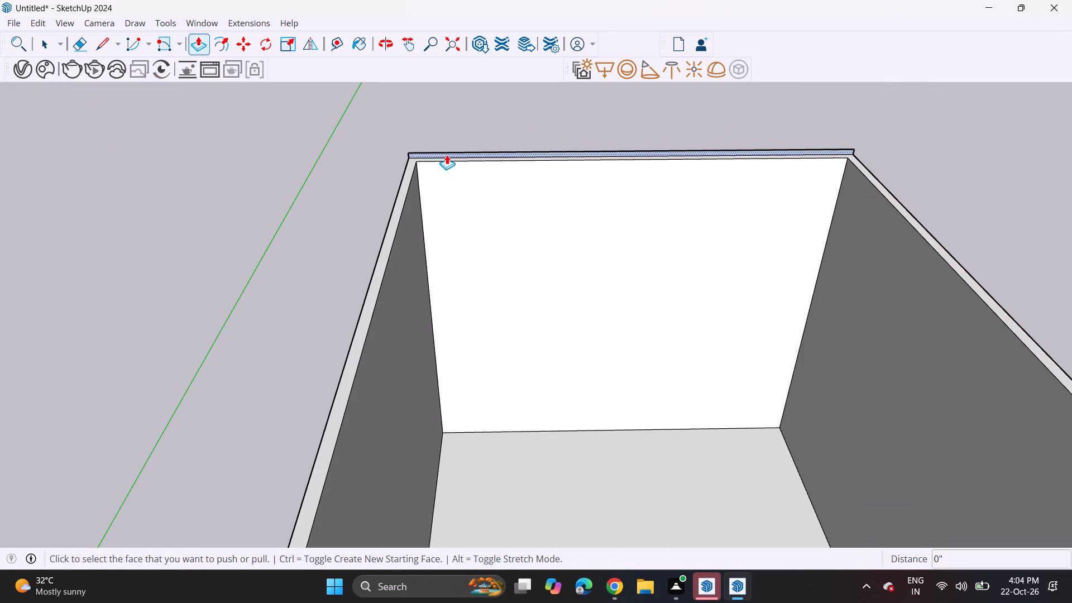
click(447, 155)
scroll(410, 231, down, 6)
middle_drag(382, 298, 508, 190)
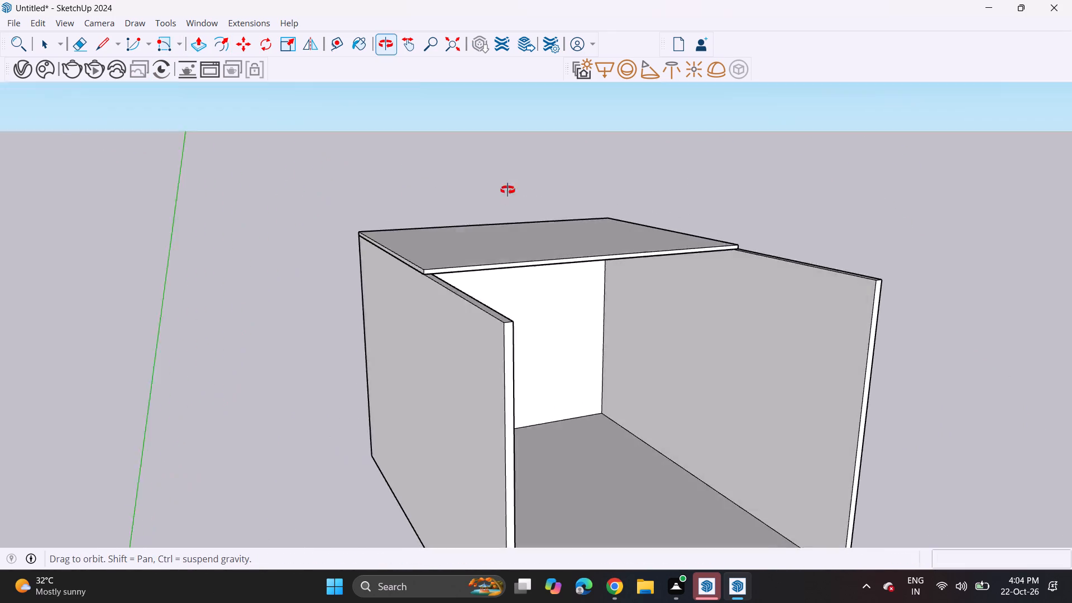
middle_drag(508, 190, 532, 186)
click(553, 336)
Examine the roofed room's interior, including the back wall, side walls and ceiling, from the open front.
middle_drag(648, 300, 531, 242)
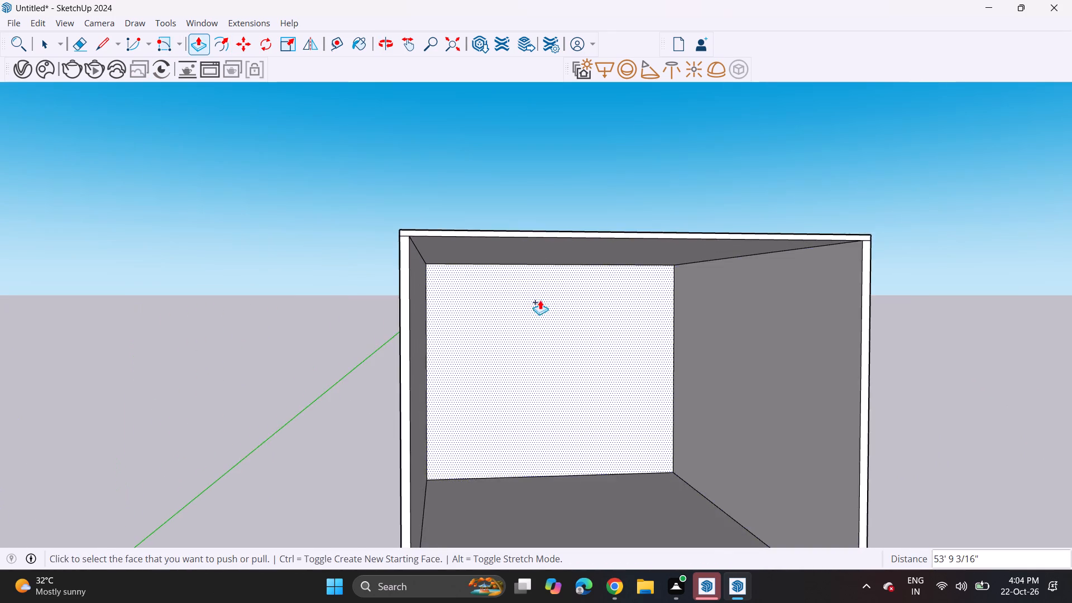
scroll(551, 300, up, 3)
middle_drag(536, 300, 530, 274)
scroll(539, 289, up, 2)
shift+middle_drag(522, 280, 504, 256)
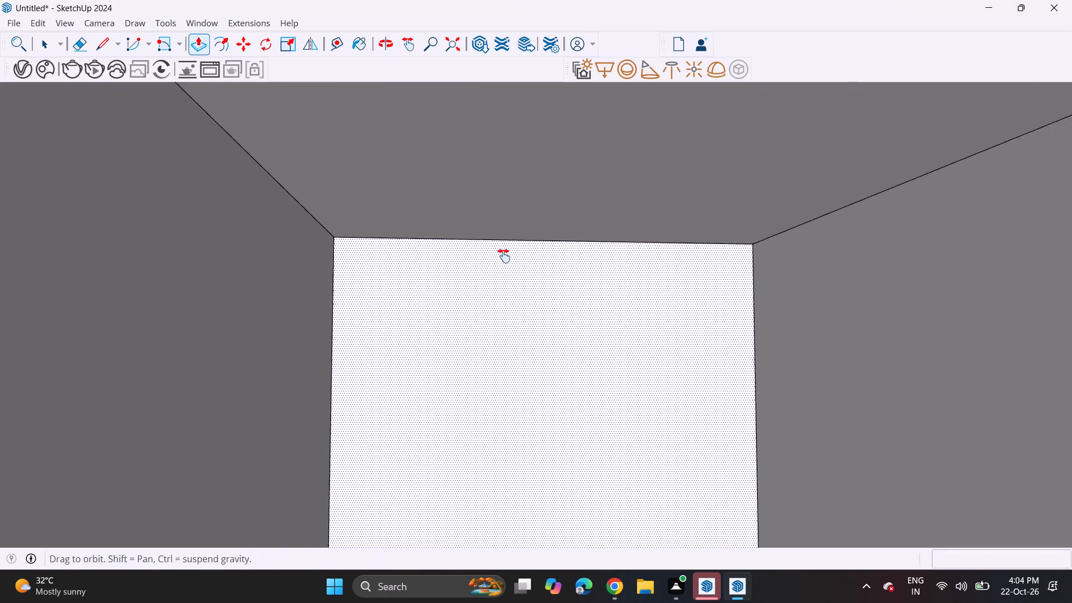
shift+middle_drag(504, 256, 458, 166)
scroll(452, 161, down, 5)
middle_drag(452, 184, 466, 223)
scroll(452, 209, up, 4)
middle_drag(389, 190, 361, 184)
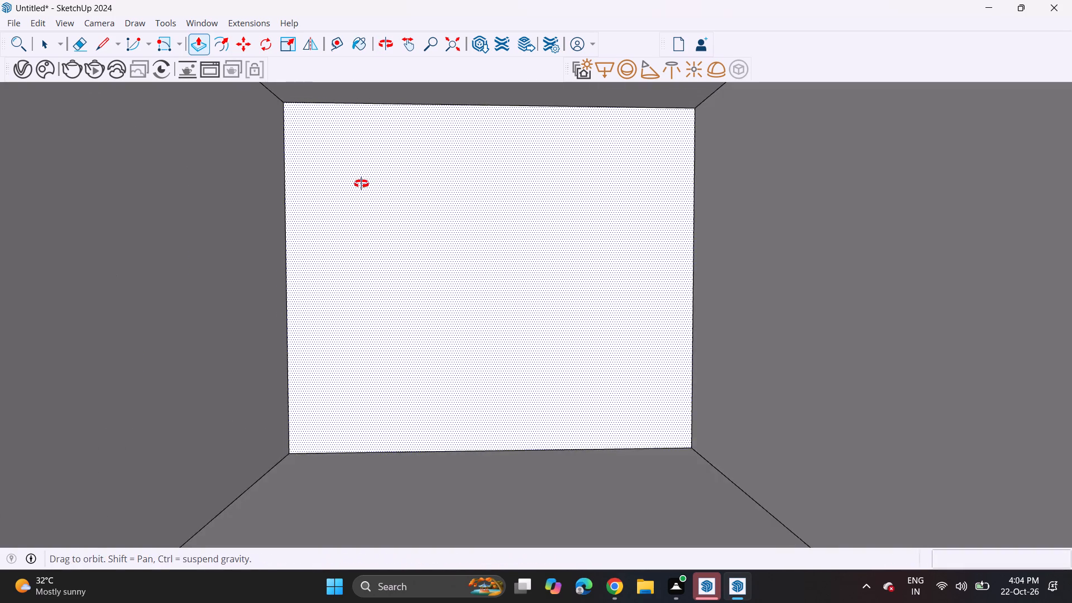
middle_drag(361, 184, 368, 185)
shift+middle_drag(380, 190, 406, 182)
scroll(409, 180, down, 3)
middle_drag(403, 179, 387, 171)
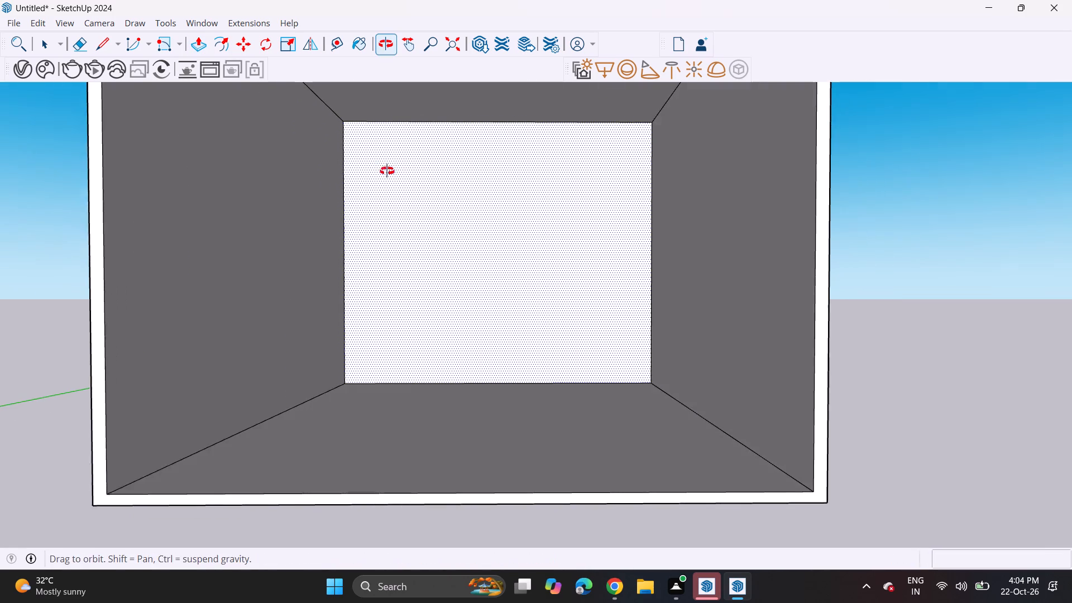
middle_drag(387, 171, 387, 170)
shift+middle_drag(402, 172, 429, 192)
scroll(439, 200, up, 2)
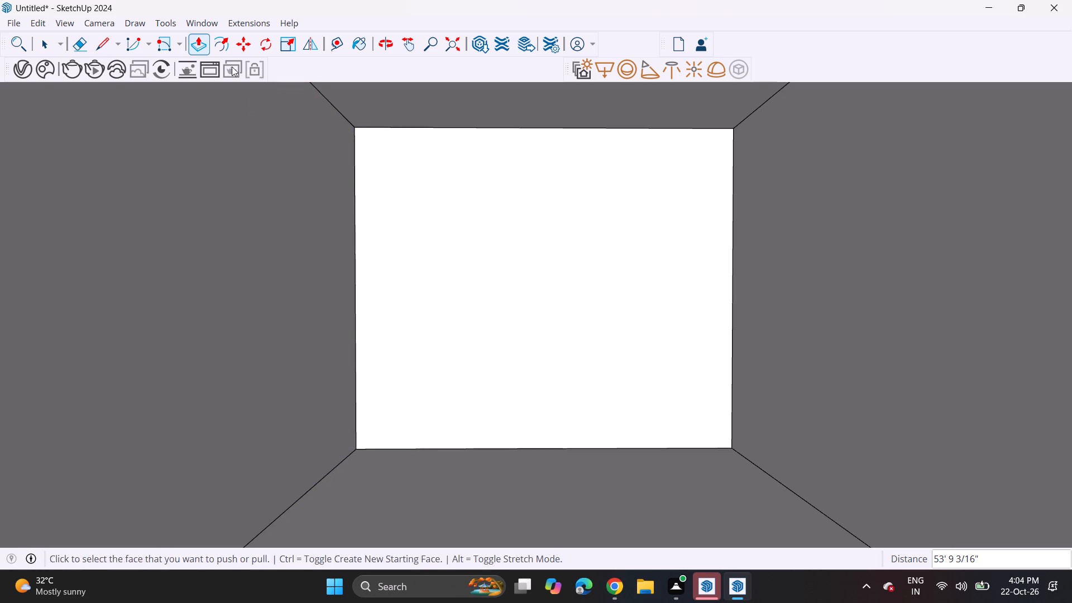
Copy the ceiling's underside face with its edges about 50' 5 3/8" along the red axis, beside the room.
key(space)
double_click(403, 102)
scroll(402, 102, down, 10)
middle_drag(405, 102, 462, 211)
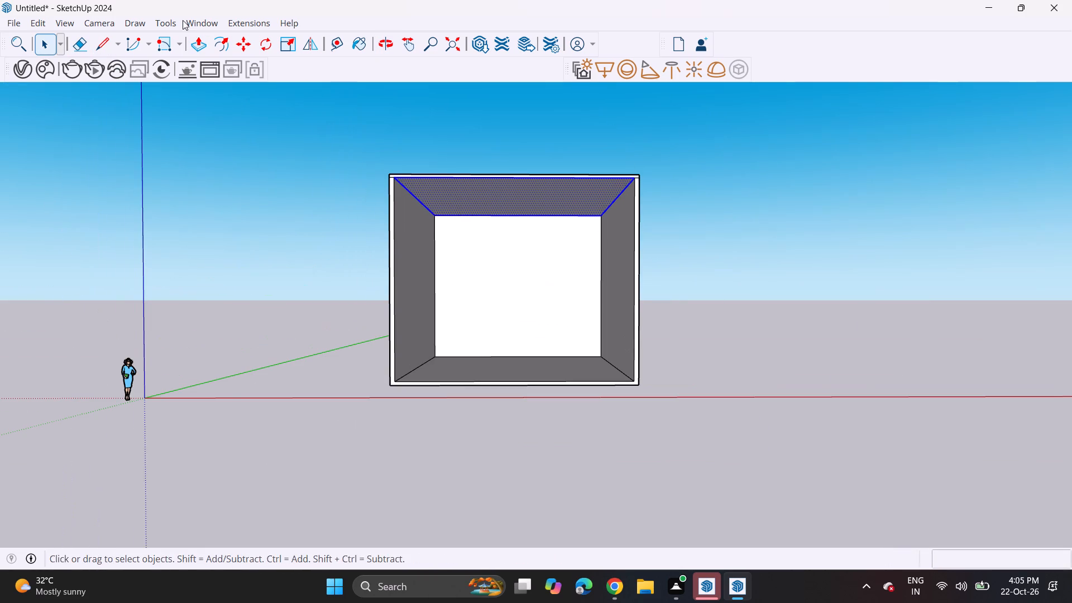
click(235, 44)
click(398, 176)
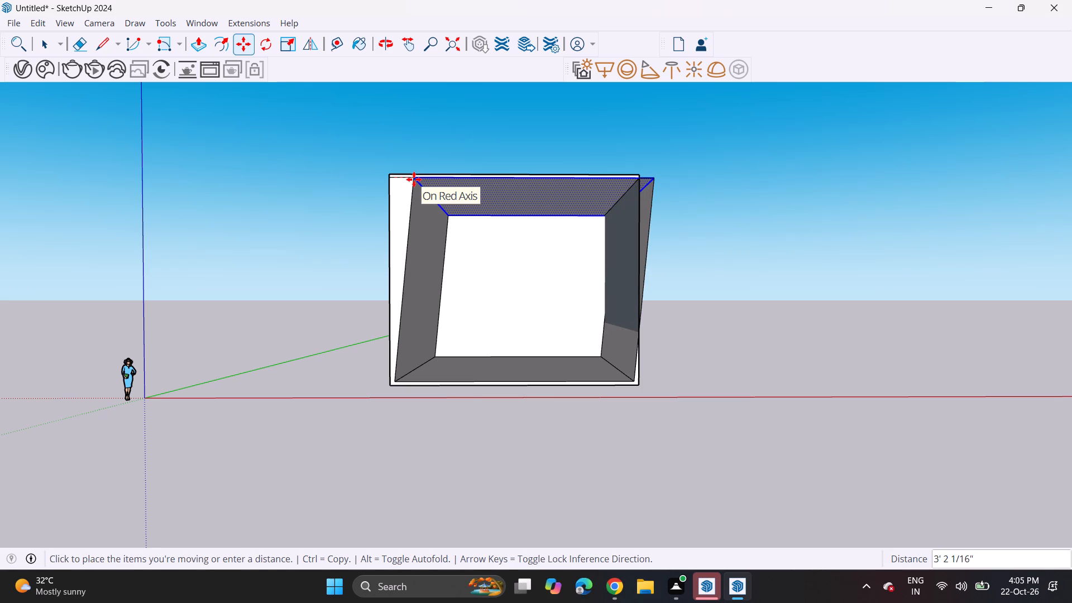
click(706, 178)
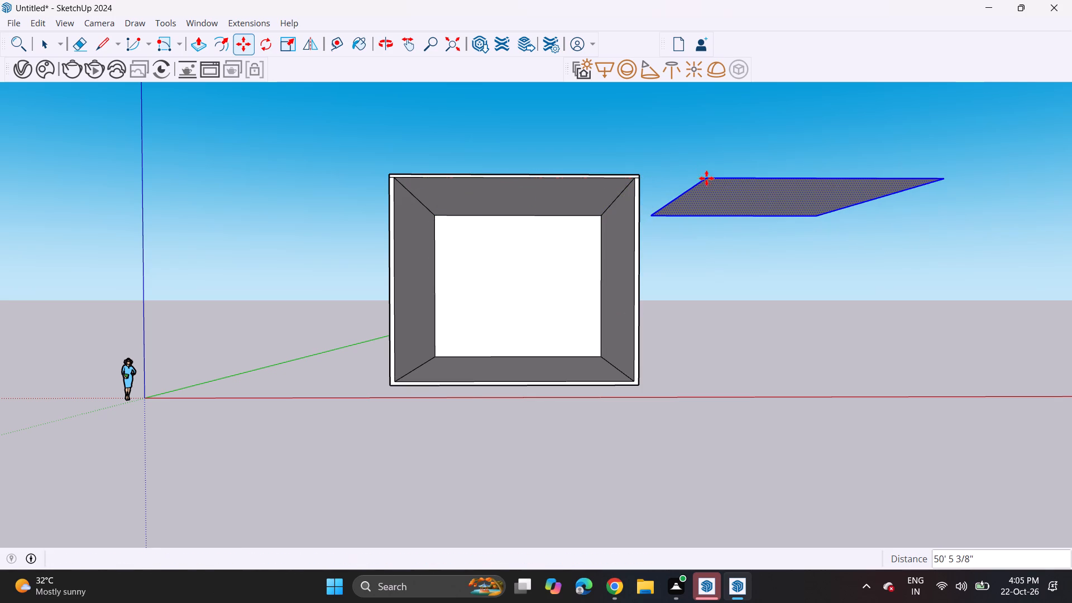
Thicken the copied ceiling face downward by about 9 1/2" with Push/Pull to form a separate ceiling panel.
scroll(721, 193, down, 3)
shift+middle_drag(679, 199, 551, 219)
scroll(643, 215, up, 1)
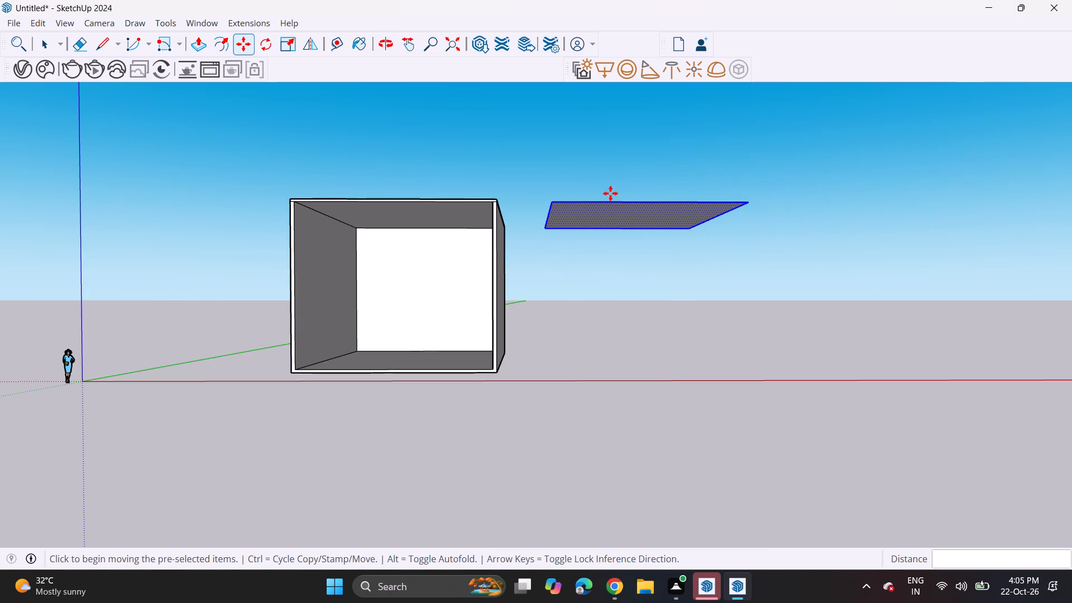
scroll(564, 218, up, 1)
middle_click(564, 217)
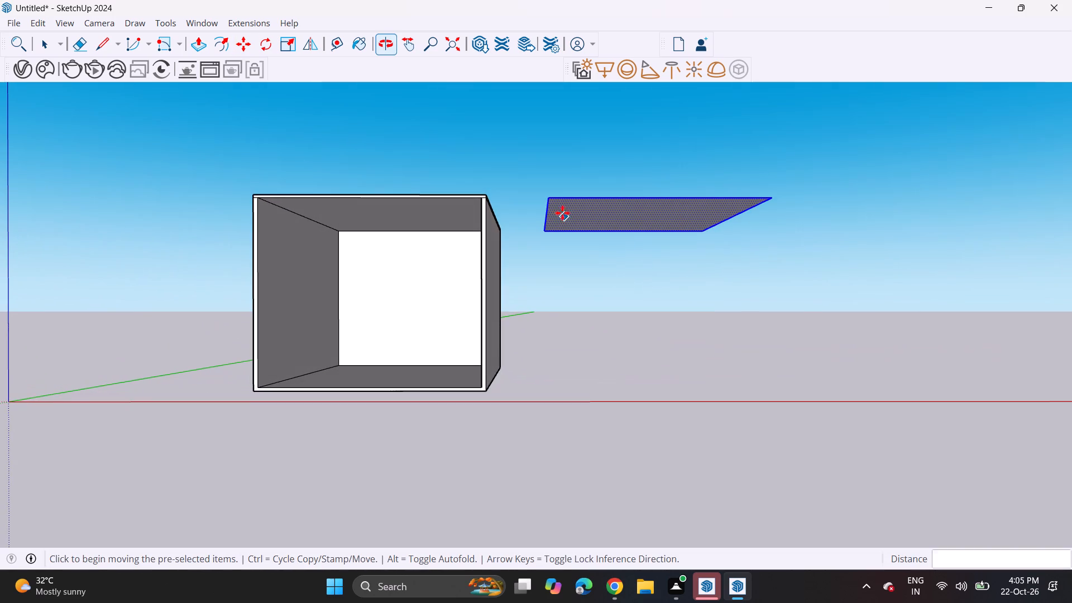
scroll(572, 210, up, 3)
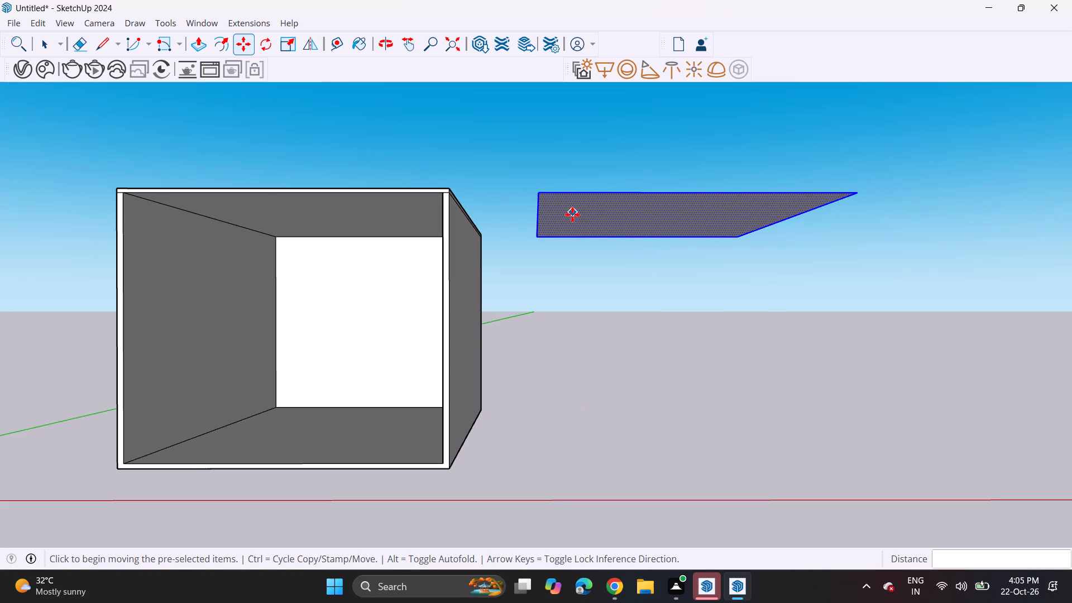
click(203, 49)
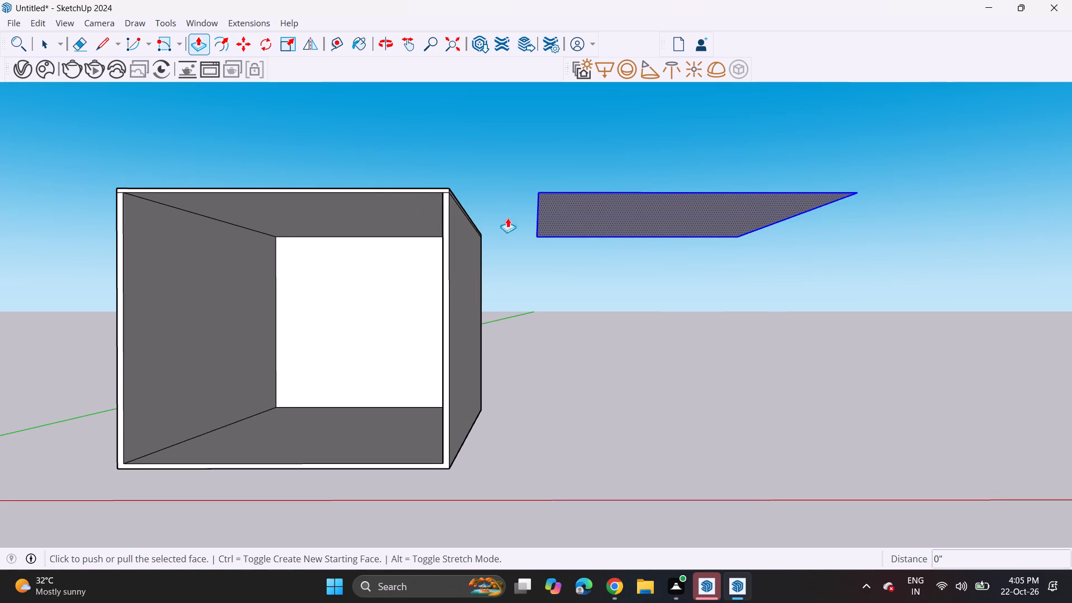
key(Escape)
click(564, 210)
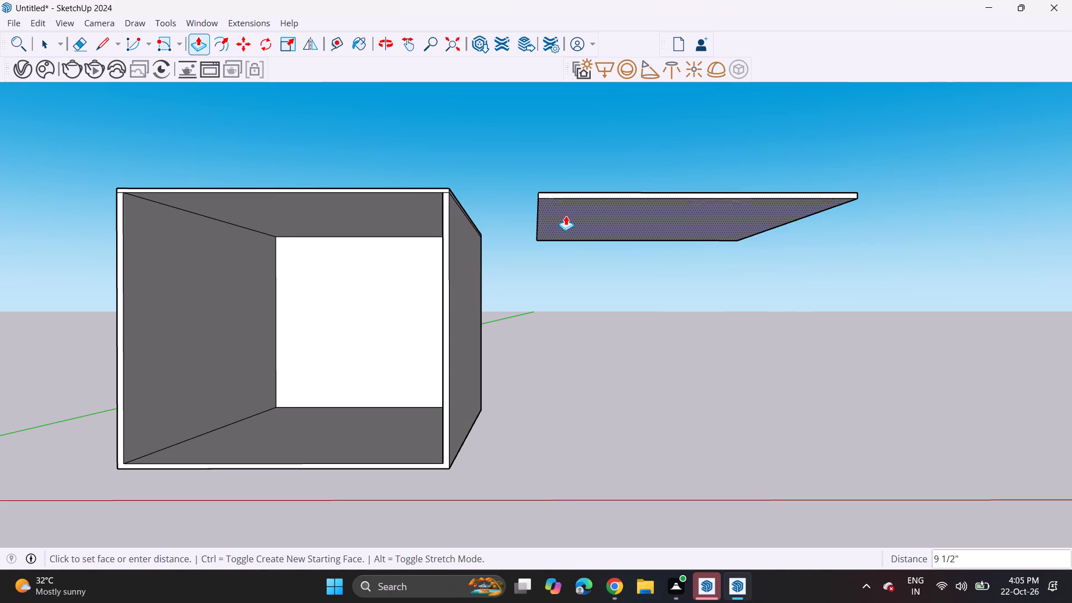
click(566, 216)
Offset two nested outlines on the panel's underside, about 3' 7 5/16" inward and a further 6' 1 7/8" inward.
middle_drag(629, 253, 617, 223)
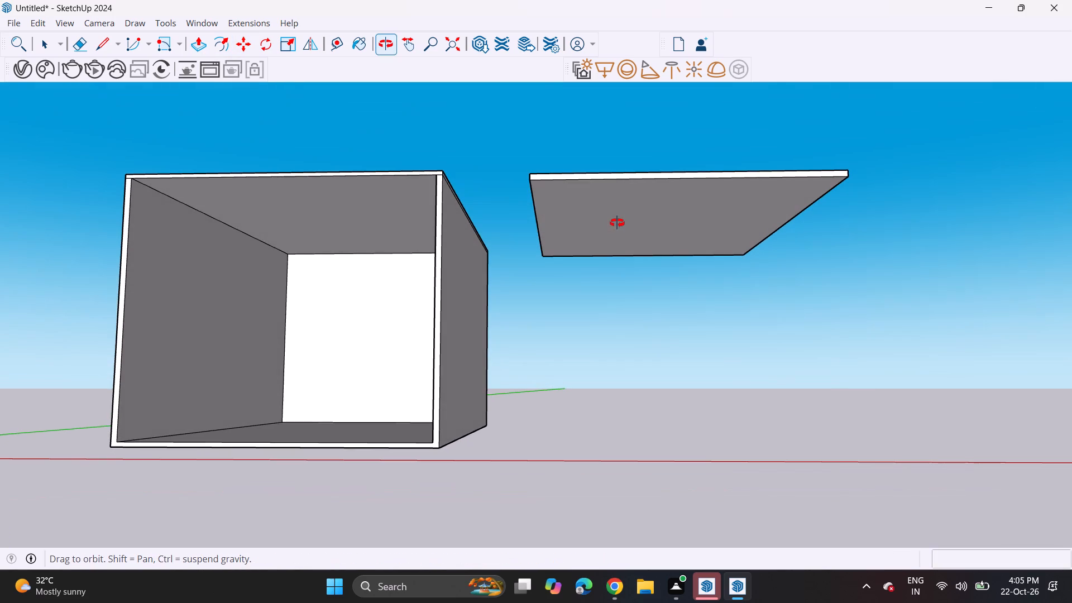
middle_drag(617, 223, 592, 219)
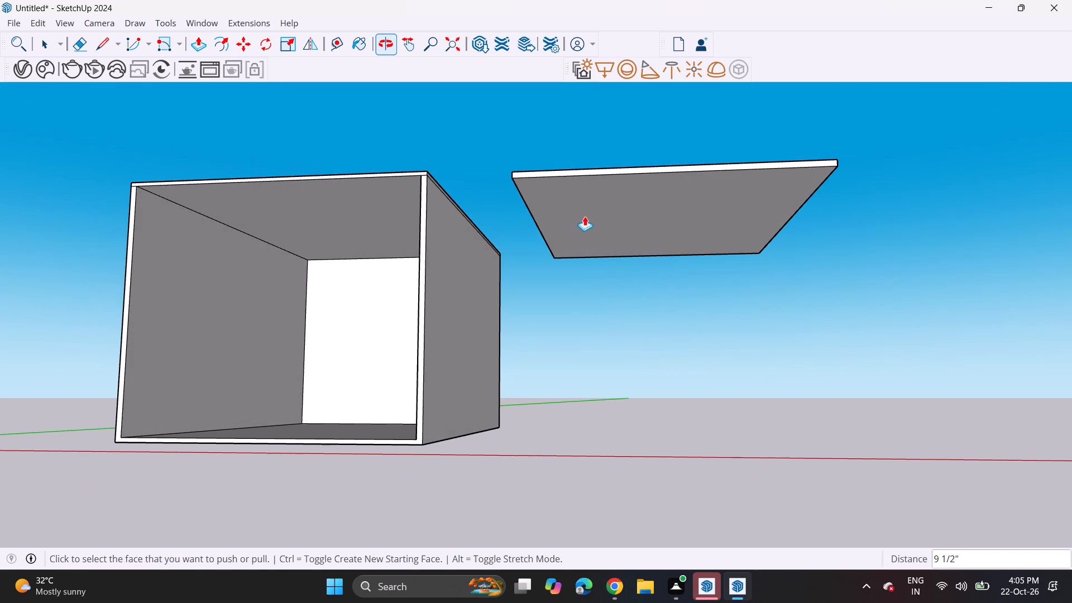
click(223, 41)
scroll(544, 169, up, 4)
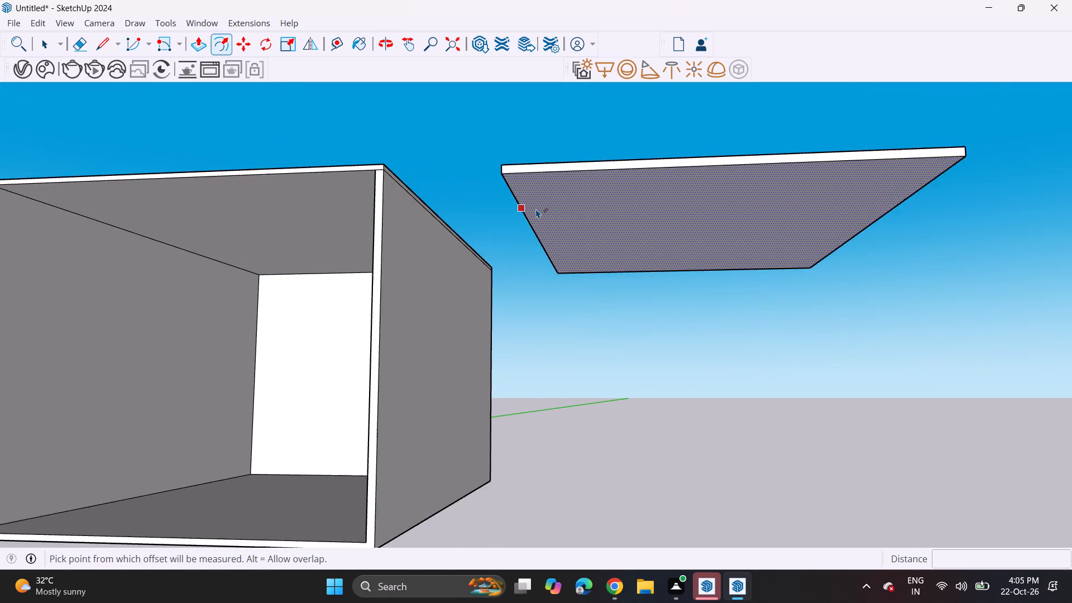
click(536, 209)
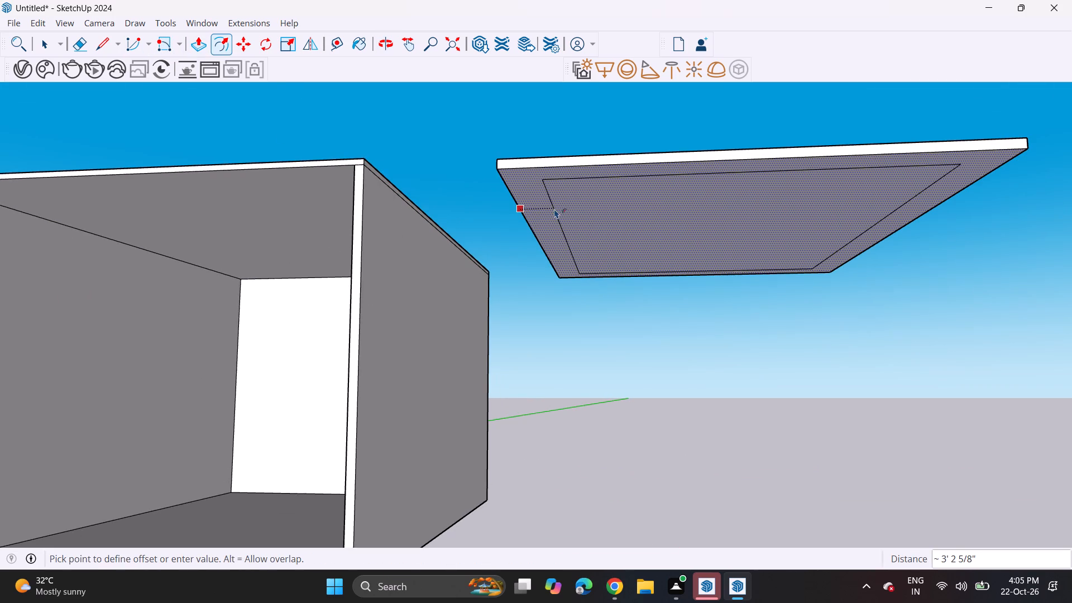
click(558, 207)
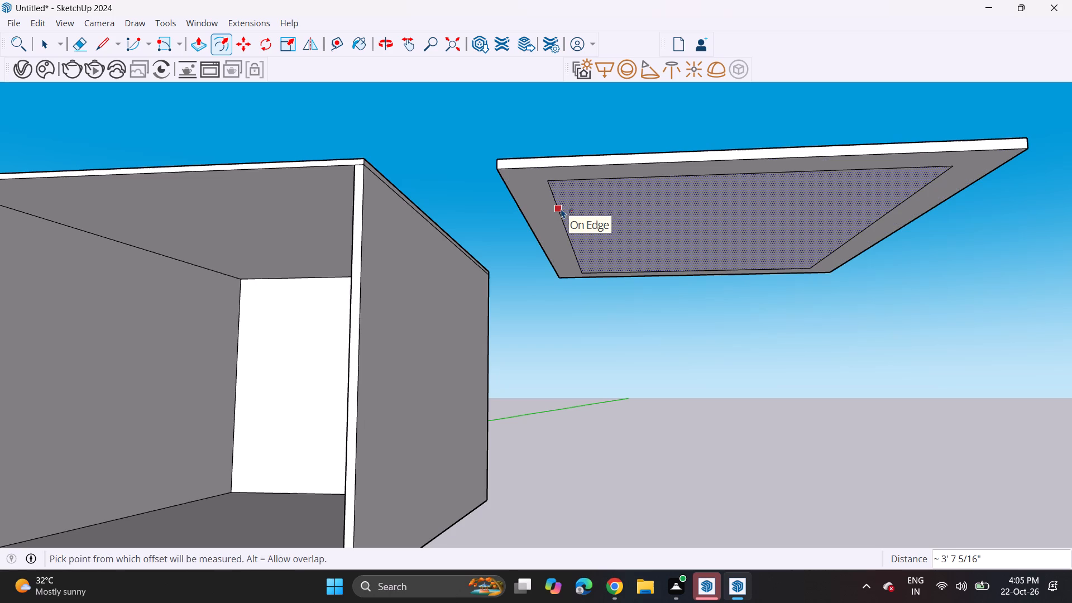
click(561, 209)
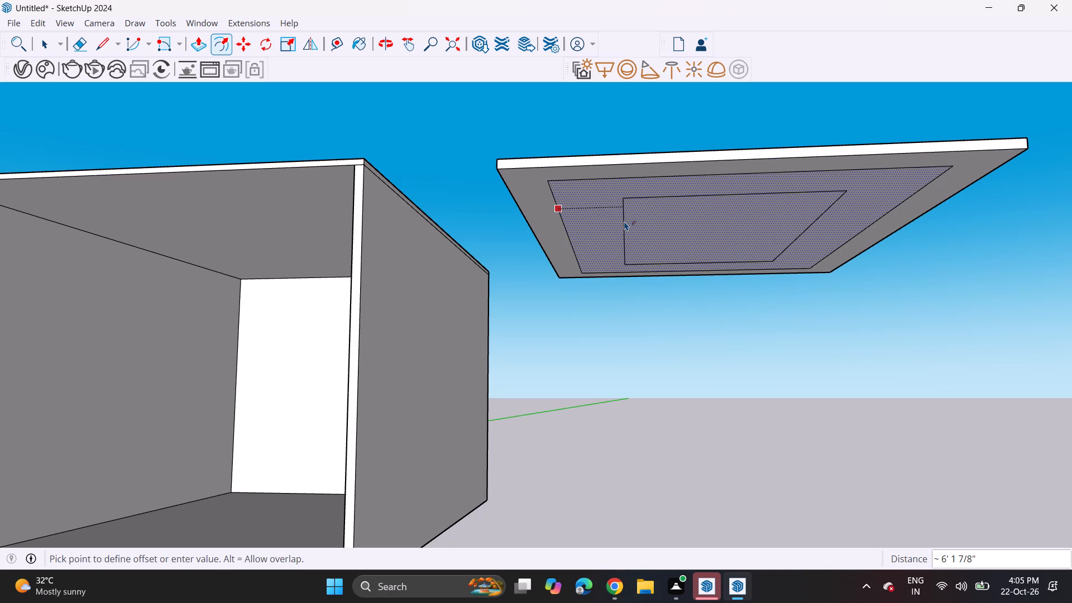
click(624, 221)
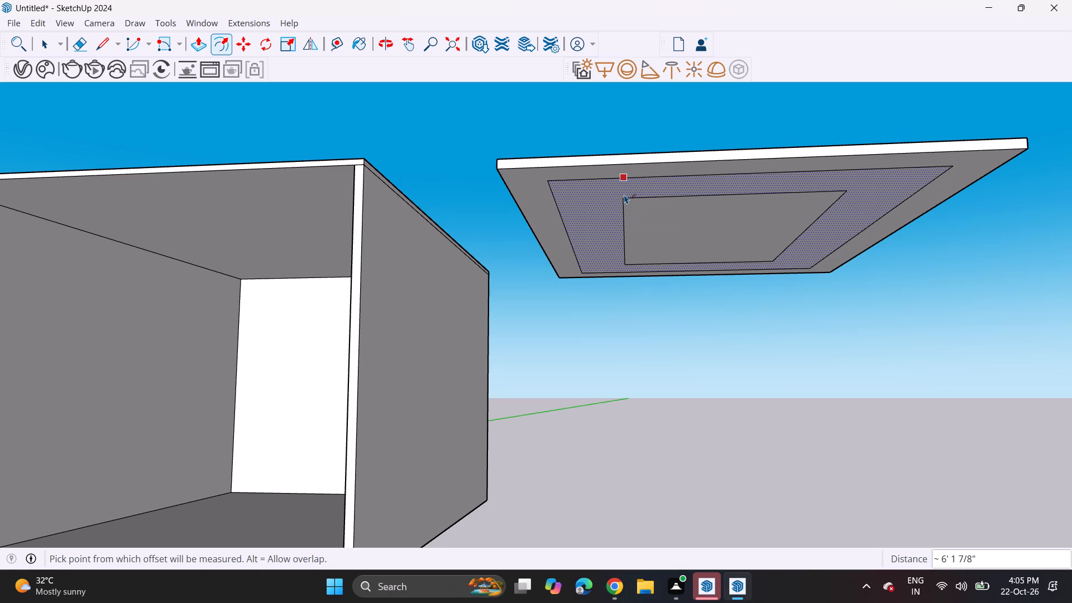
Recess the band between the panel's two offset outlines by about 6 5/16" with Push/Pull.
scroll(624, 195, down, 4)
key(space)
click(640, 152)
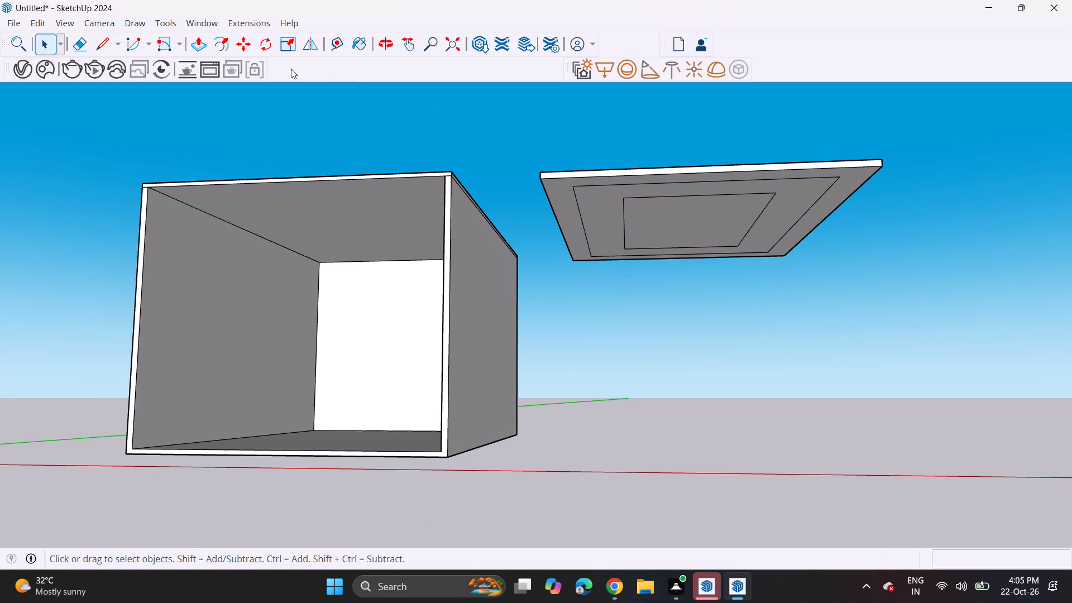
click(189, 47)
scroll(532, 190, up, 2)
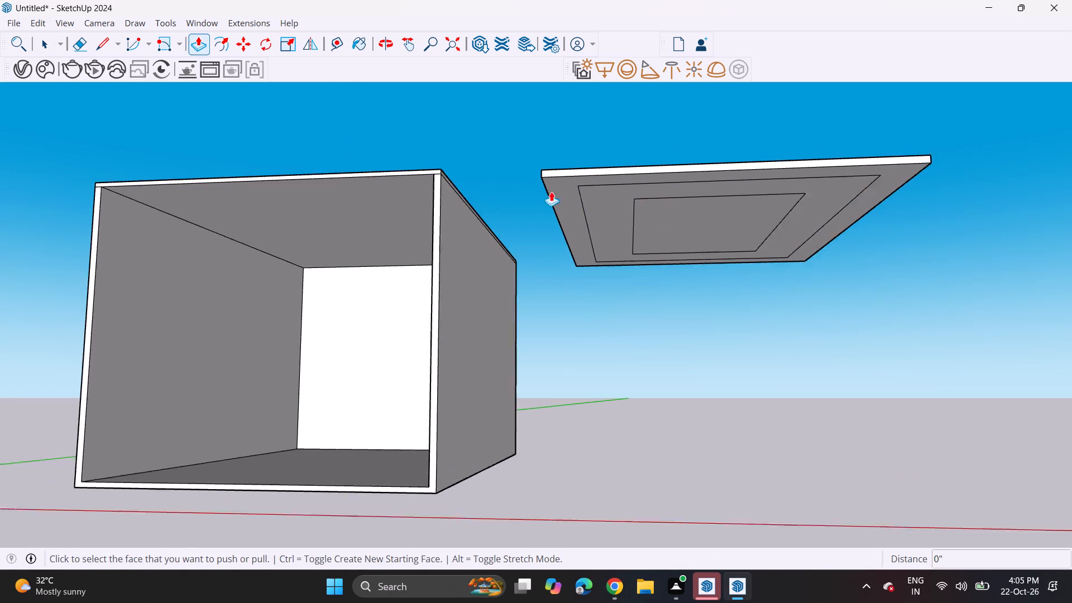
scroll(551, 192, up, 3)
click(618, 236)
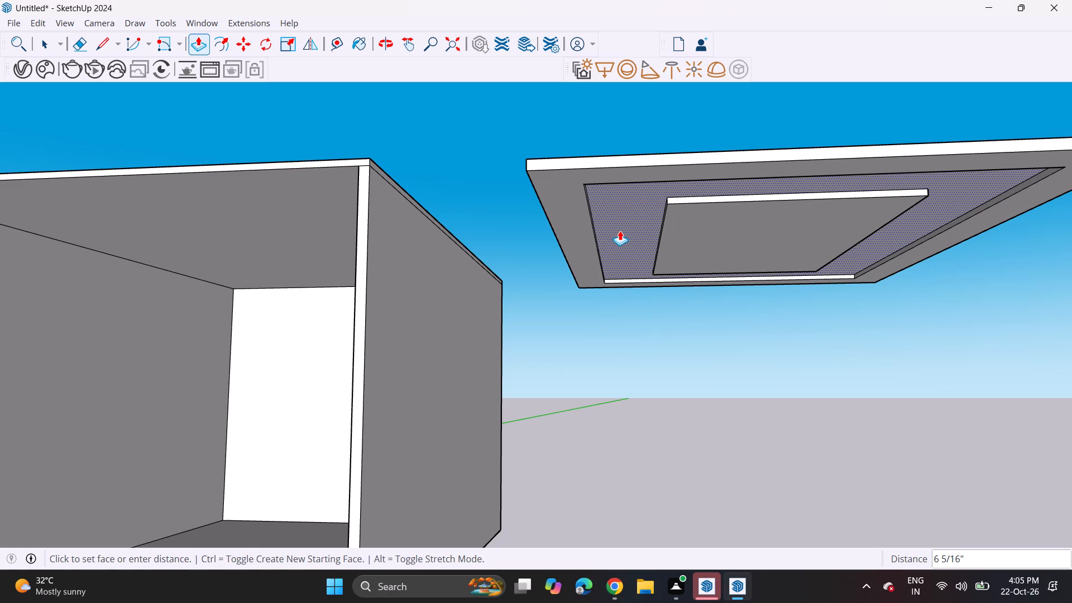
click(620, 231)
Move the whole ceiling panel about 50' 5 3/4" back into the room, between the side walls just below the roof.
scroll(618, 233, down, 5)
shift+middle_drag(595, 220, 567, 214)
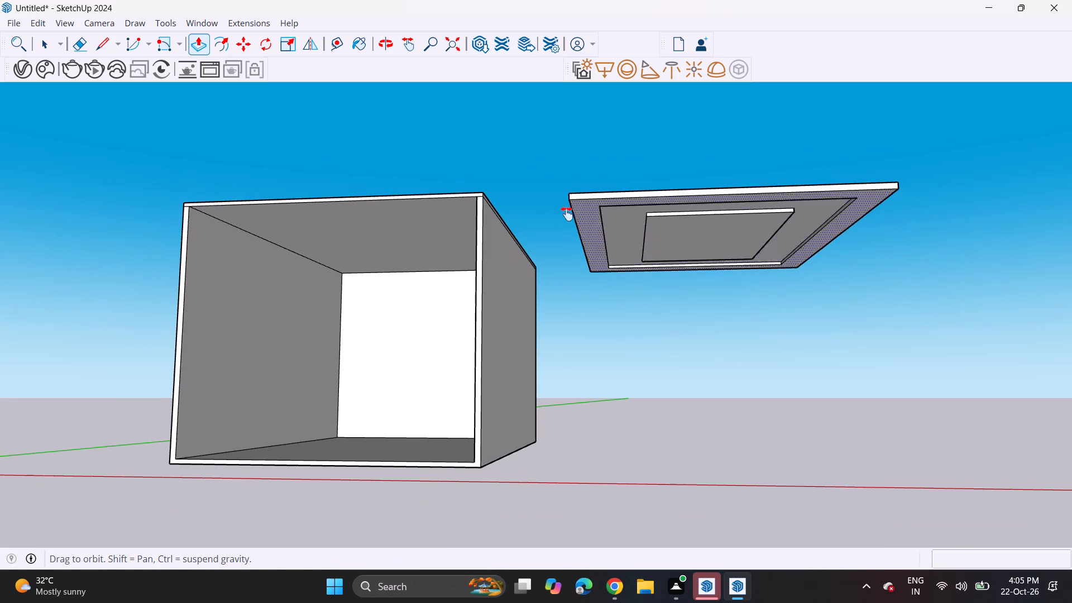
shift+middle_drag(567, 214, 515, 209)
middle_drag(538, 221, 555, 229)
scroll(538, 221, up, 1)
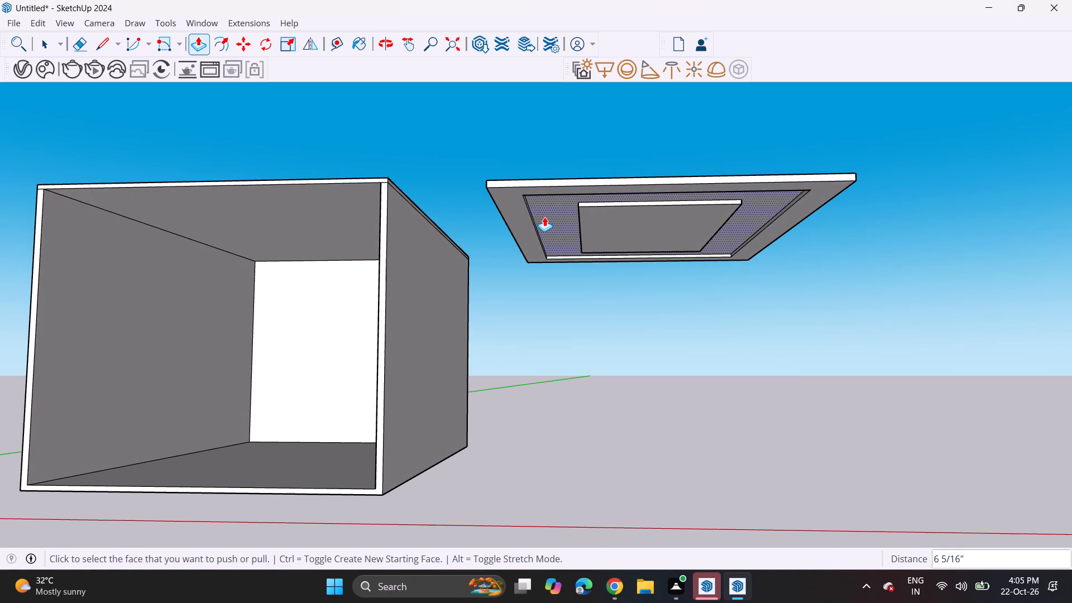
scroll(539, 220, down, 6)
middle_drag(528, 205, 562, 241)
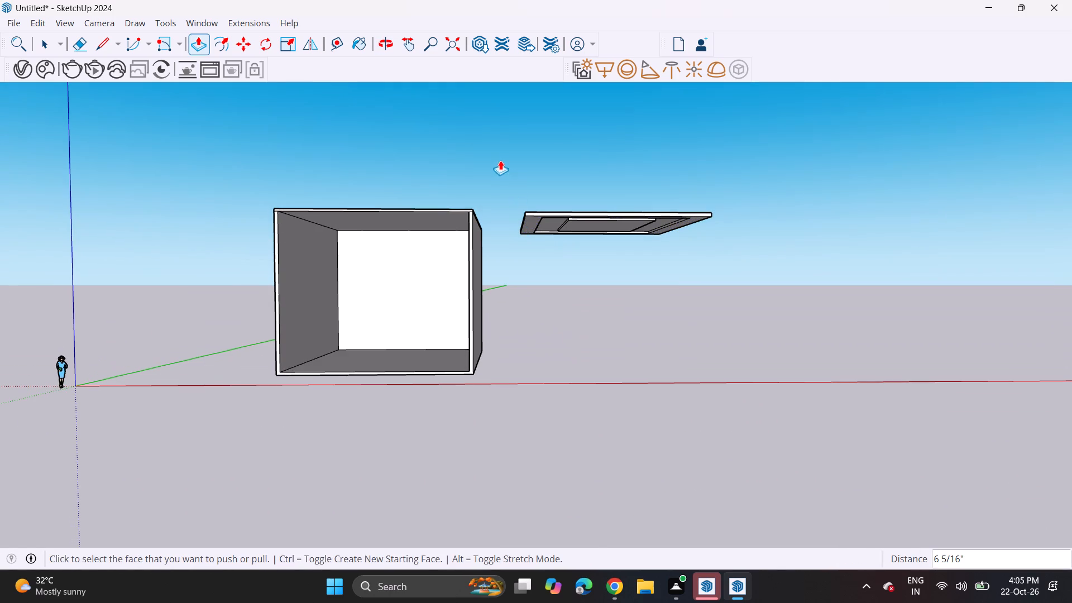
key(space)
drag(499, 147, 713, 253)
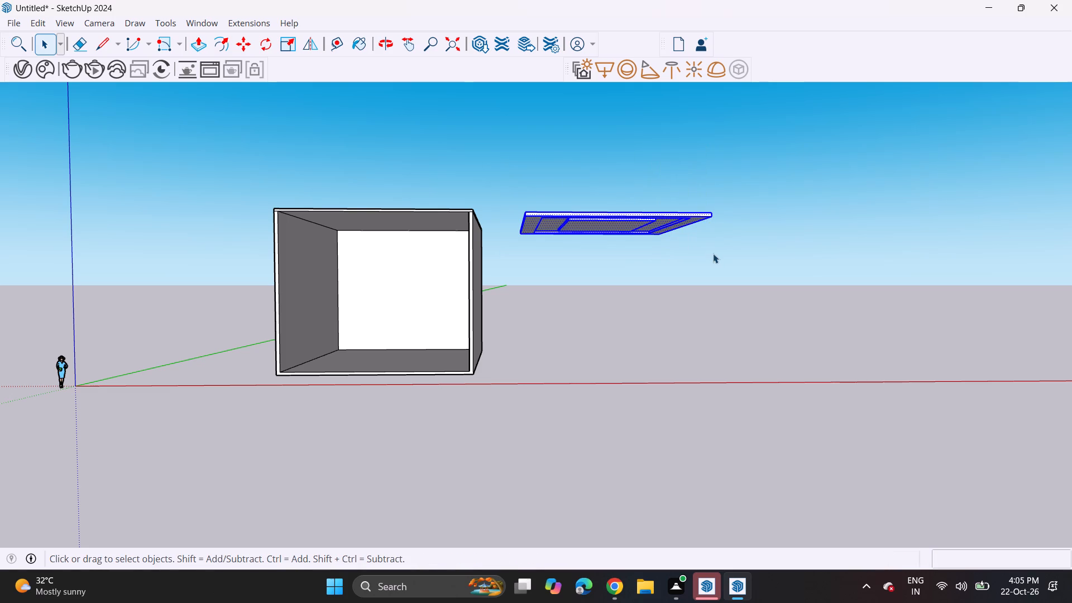
key(m)
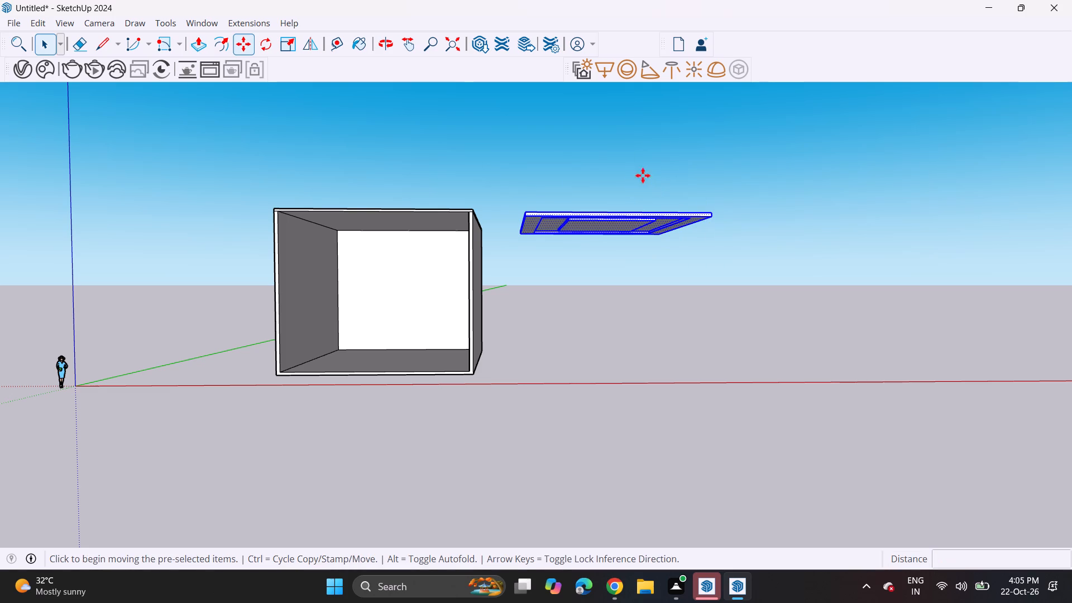
click(715, 212)
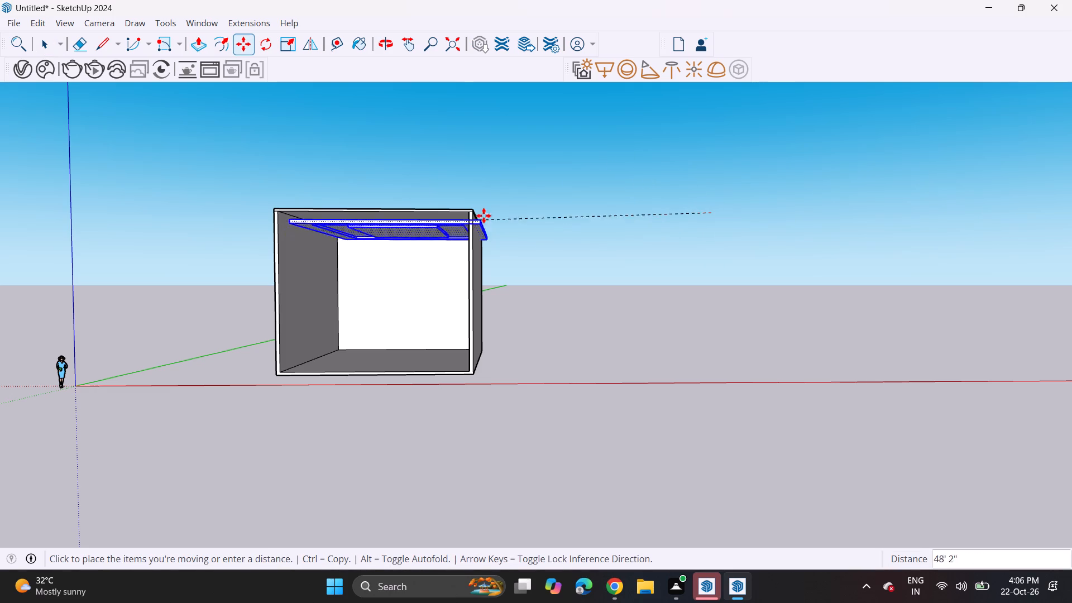
scroll(467, 221, up, 5)
middle_drag(465, 217, 512, 194)
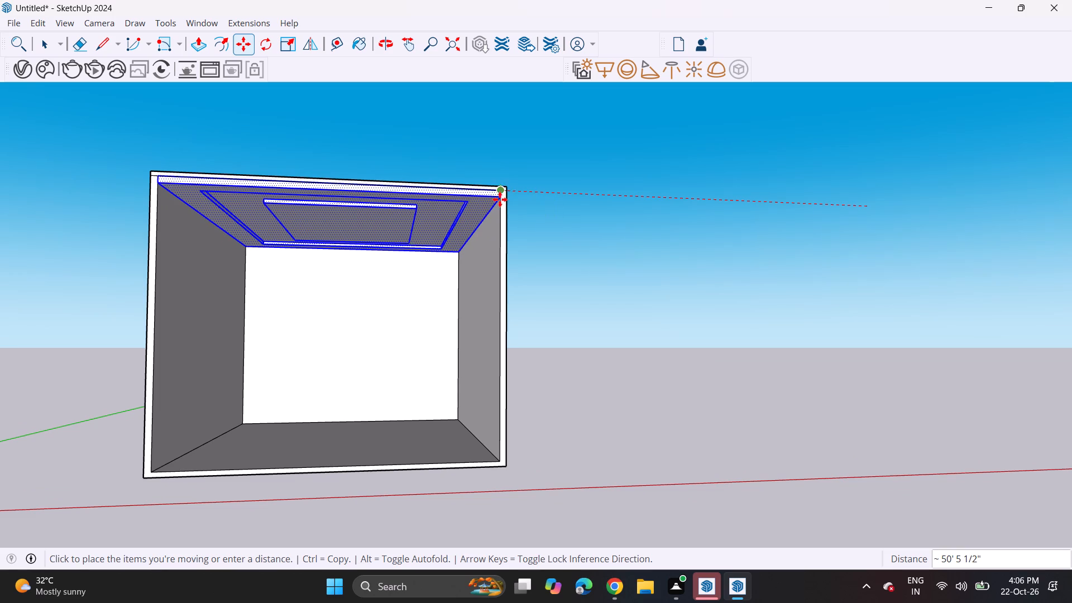
click(500, 205)
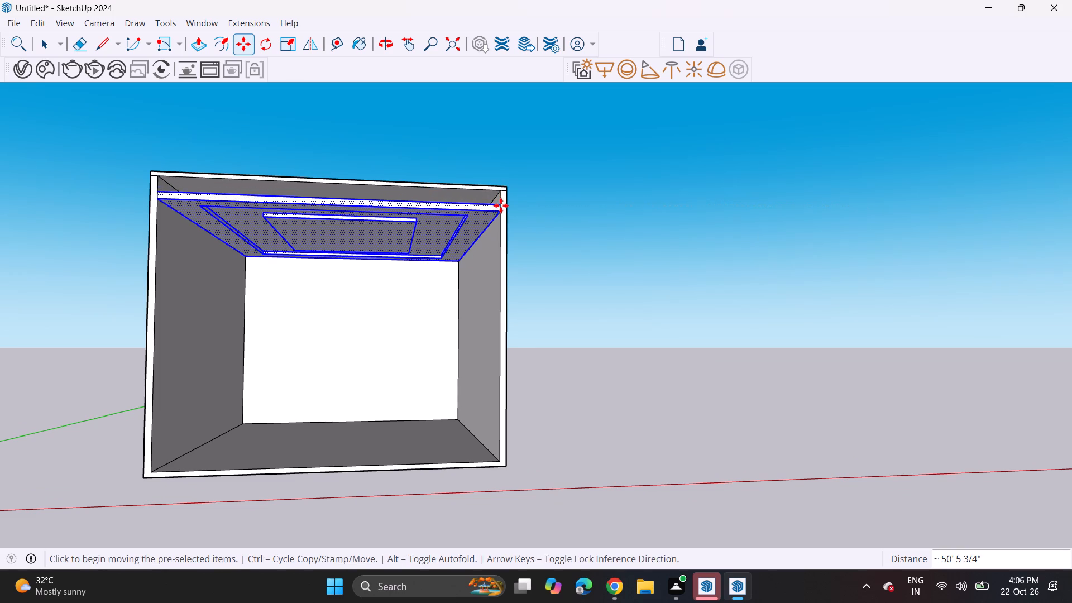
key(space)
click(570, 327)
Examine the false ceiling and the back wall from the room's open front.
scroll(369, 351, up, 1)
shift+middle_drag(364, 347, 371, 333)
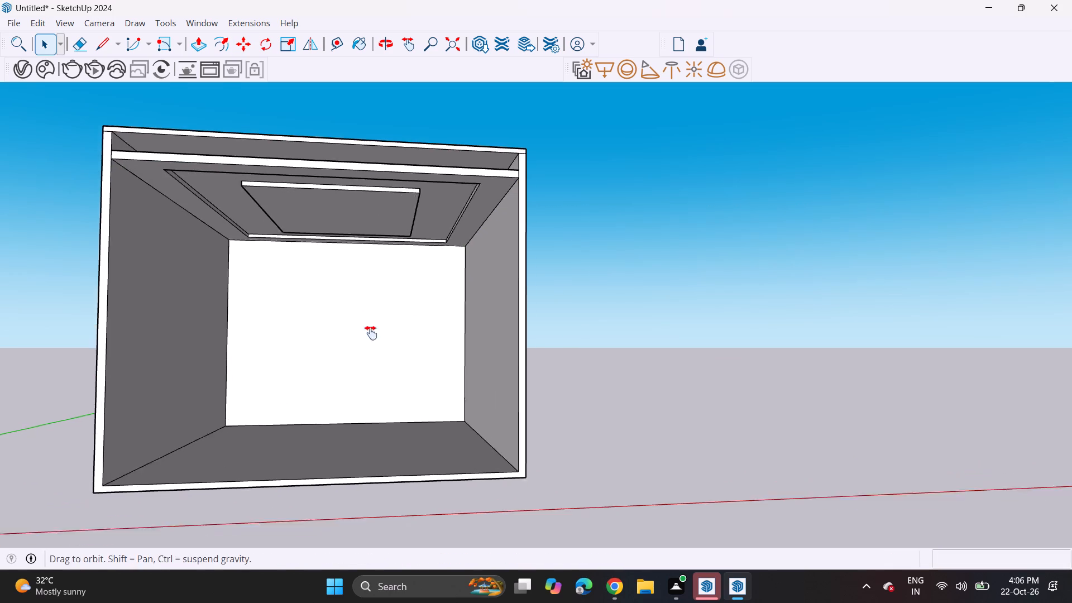
shift+middle_drag(371, 333, 441, 324)
middle_drag(440, 323, 389, 317)
scroll(416, 328, up, 4)
middle_drag(425, 332, 444, 354)
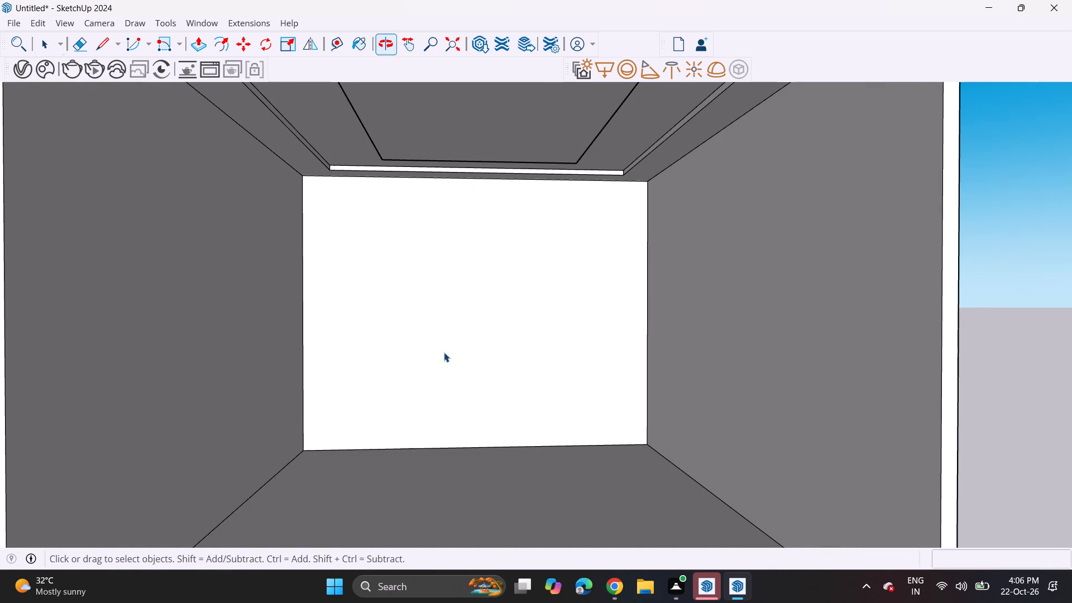
Extend the room's open front about 9' 8 1/4" with Push/Pull on the wall-and-floor edge, the false ceiling and the roof.
scroll(443, 342, up, 1)
scroll(435, 337, down, 4)
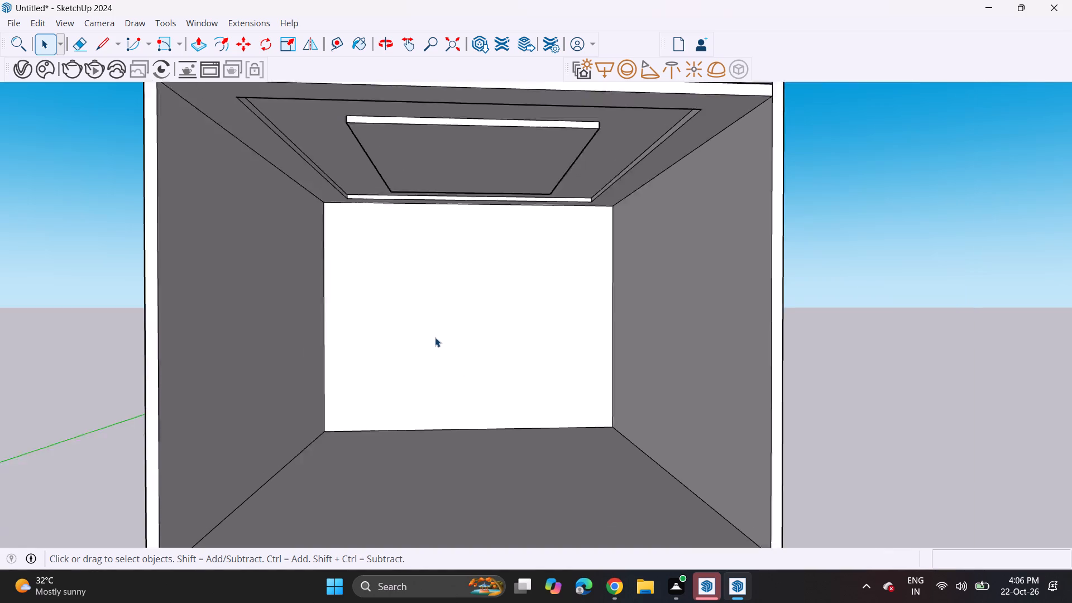
scroll(435, 337, down, 3)
click(198, 47)
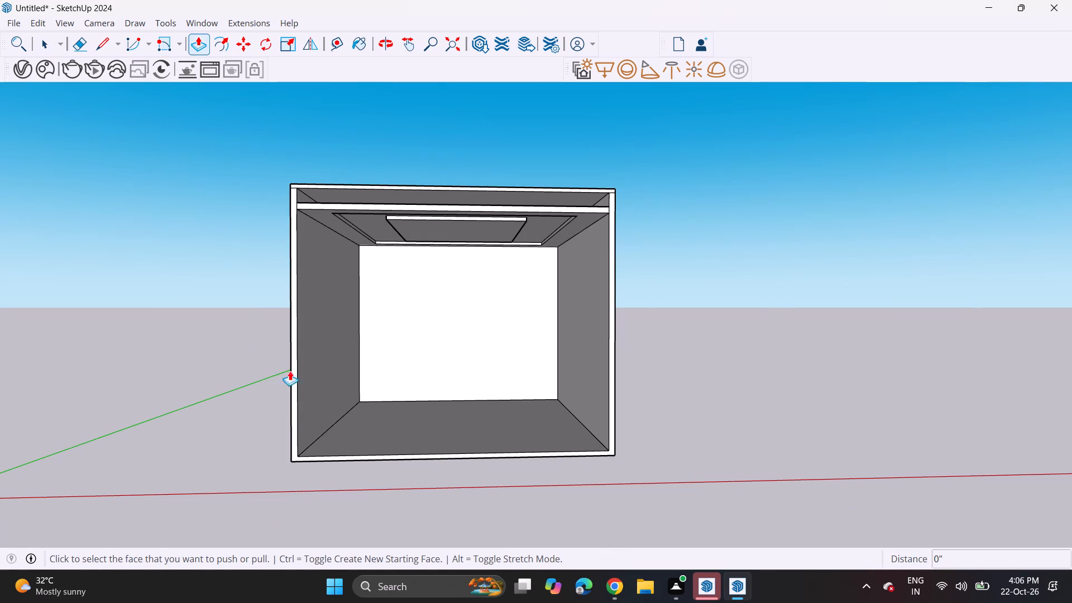
click(296, 394)
click(283, 415)
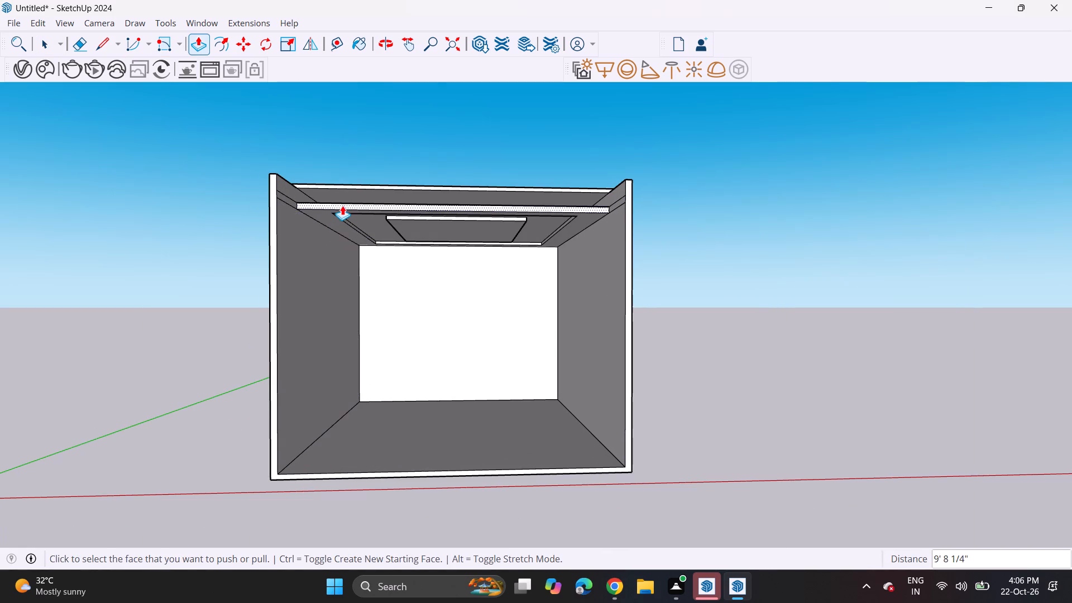
double_click(342, 205)
double_click(356, 184)
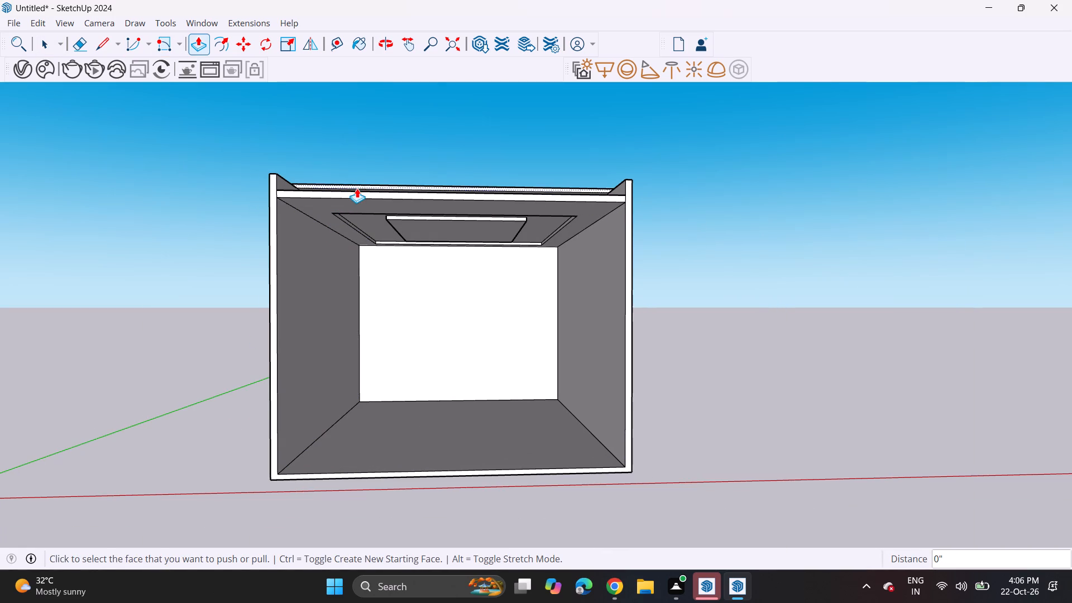
double_click(357, 189)
Draw two vertical lines from ceiling to floor on the back wall, splitting it into a wide middle section and two side strips.
scroll(383, 256, up, 5)
middle_drag(395, 270, 376, 245)
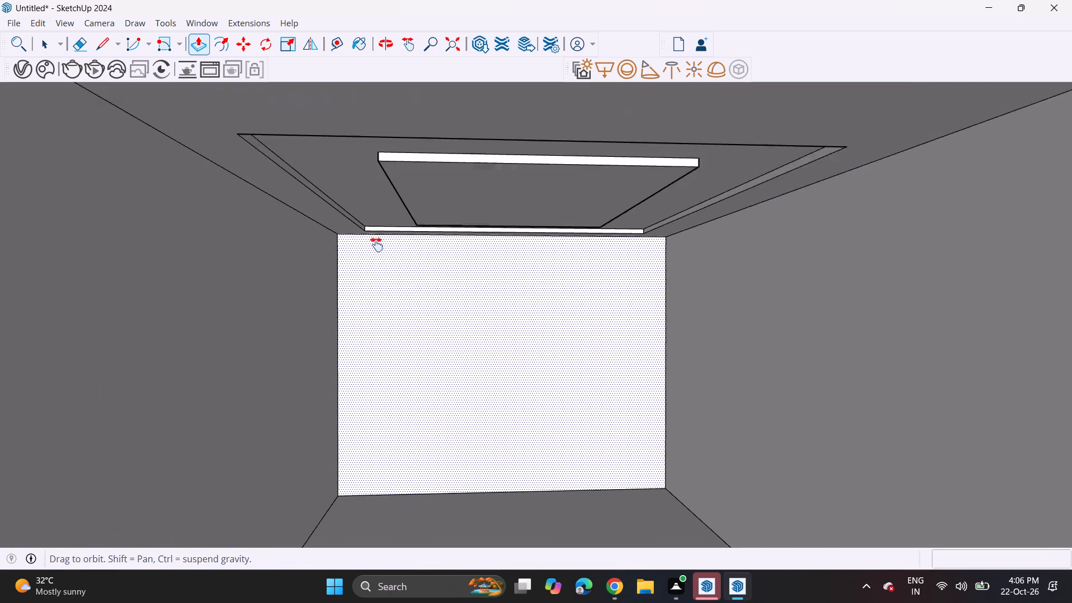
middle_drag(376, 245, 386, 221)
middle_click(375, 209)
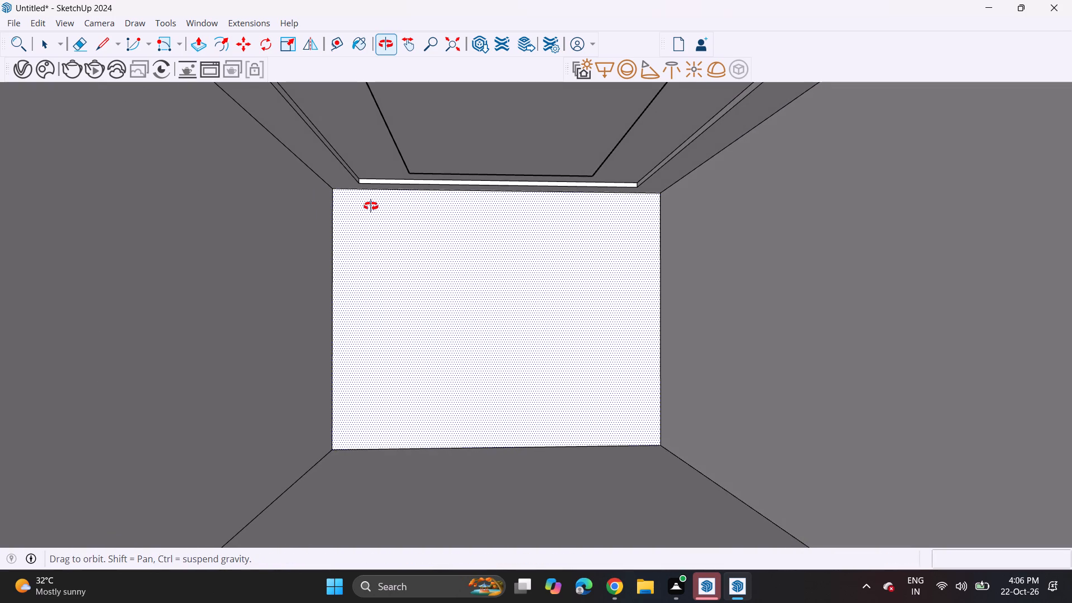
shift+middle_drag(382, 208, 373, 200)
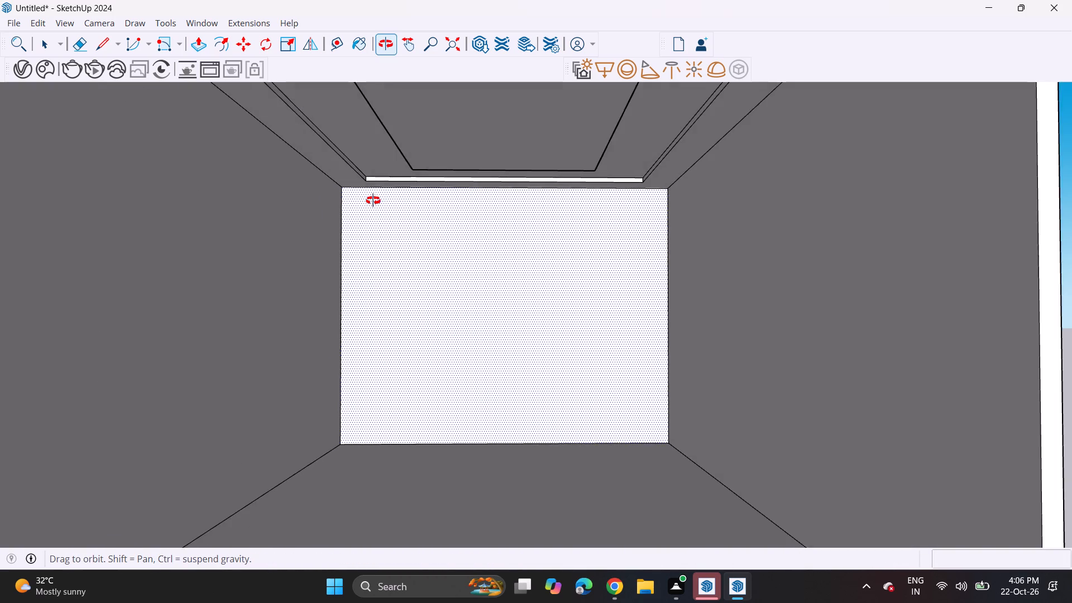
shift+middle_drag(373, 200, 385, 202)
shift+middle_drag(384, 206, 395, 204)
middle_click(395, 204)
scroll(392, 199, up, 1)
scroll(399, 205, down, 2)
scroll(399, 205, up, 1)
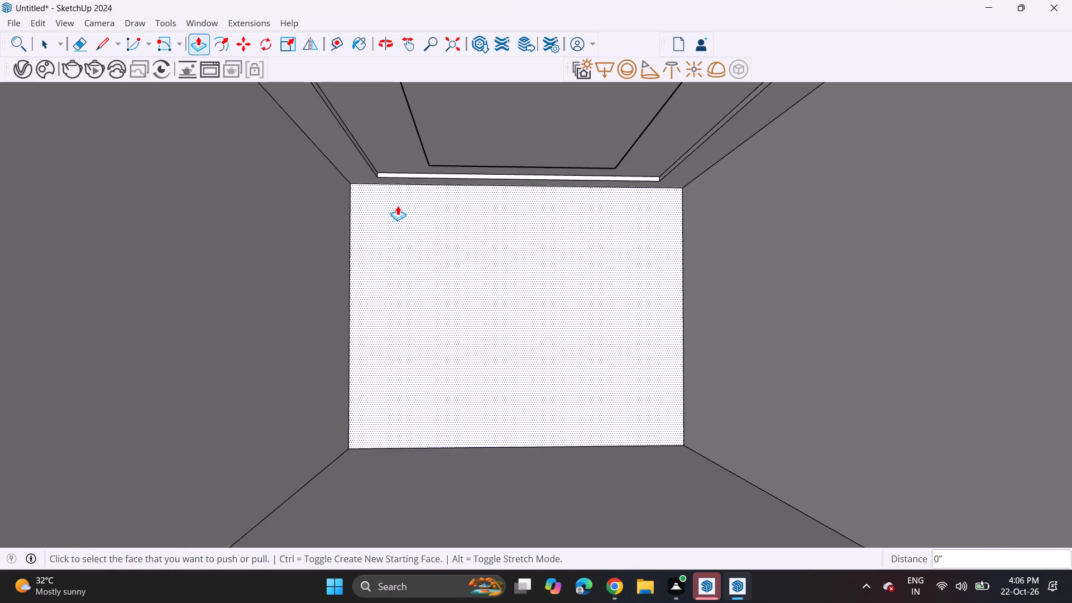
click(101, 52)
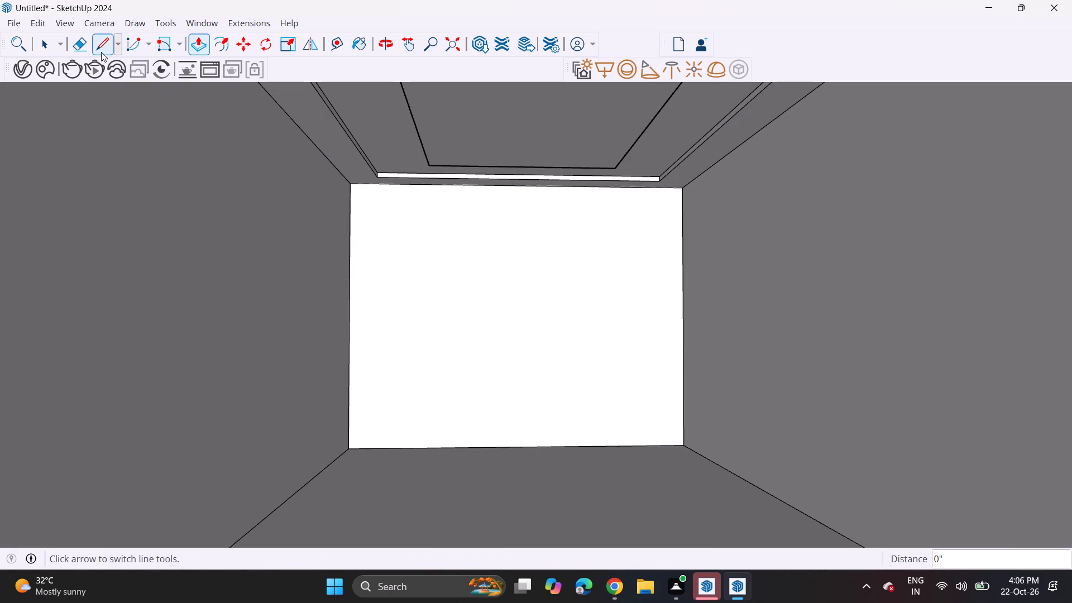
click(432, 188)
click(429, 451)
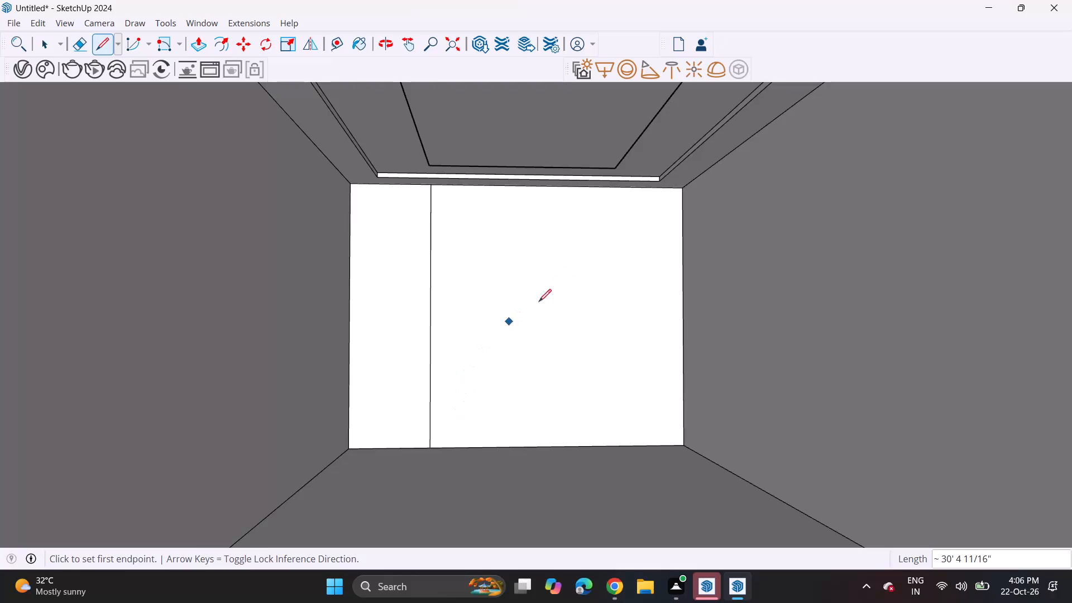
click(610, 190)
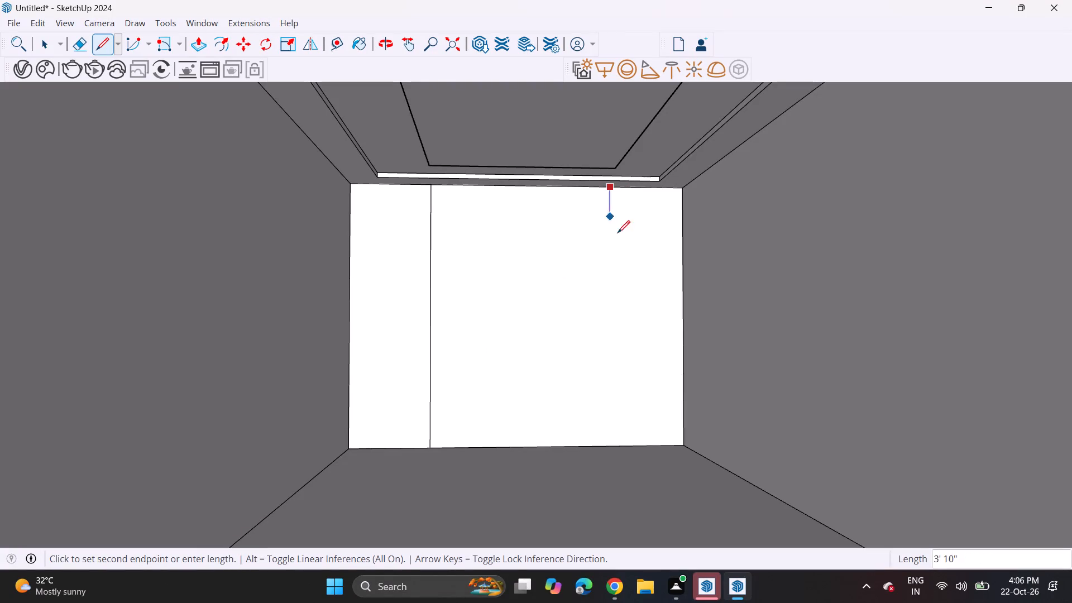
click(614, 446)
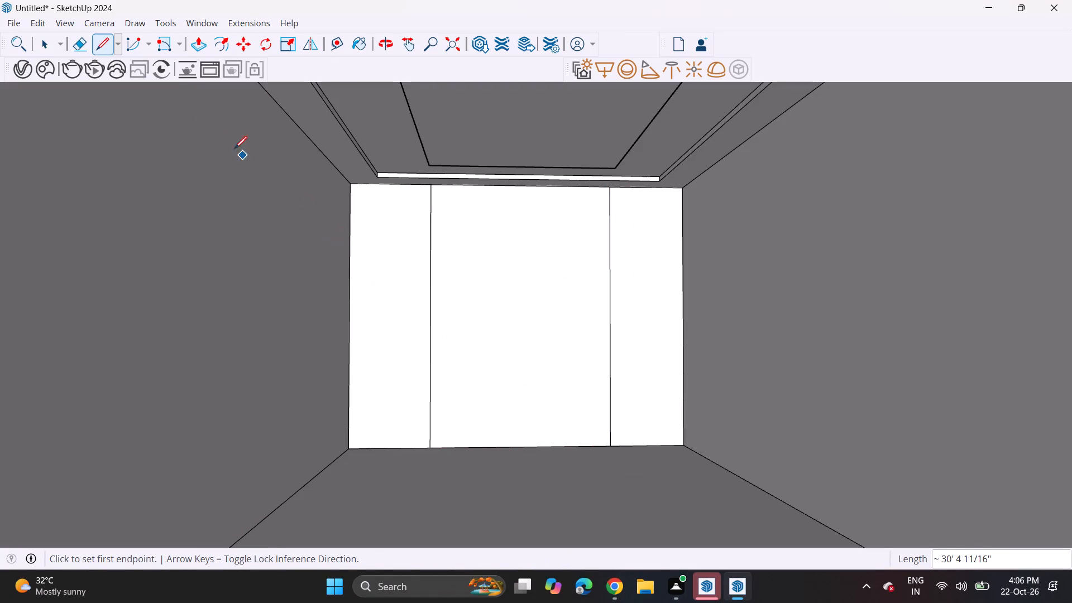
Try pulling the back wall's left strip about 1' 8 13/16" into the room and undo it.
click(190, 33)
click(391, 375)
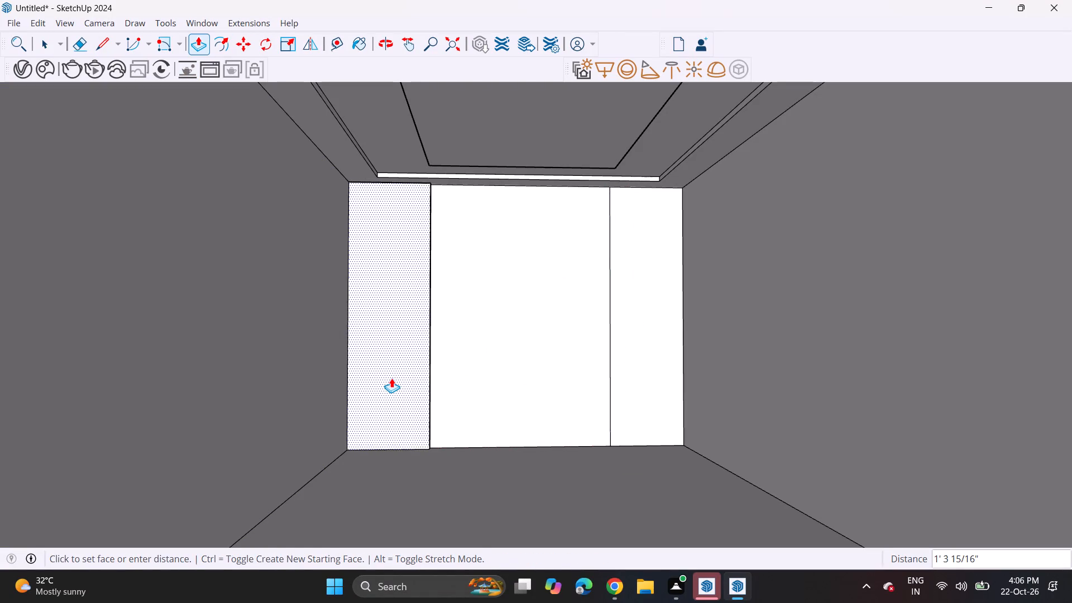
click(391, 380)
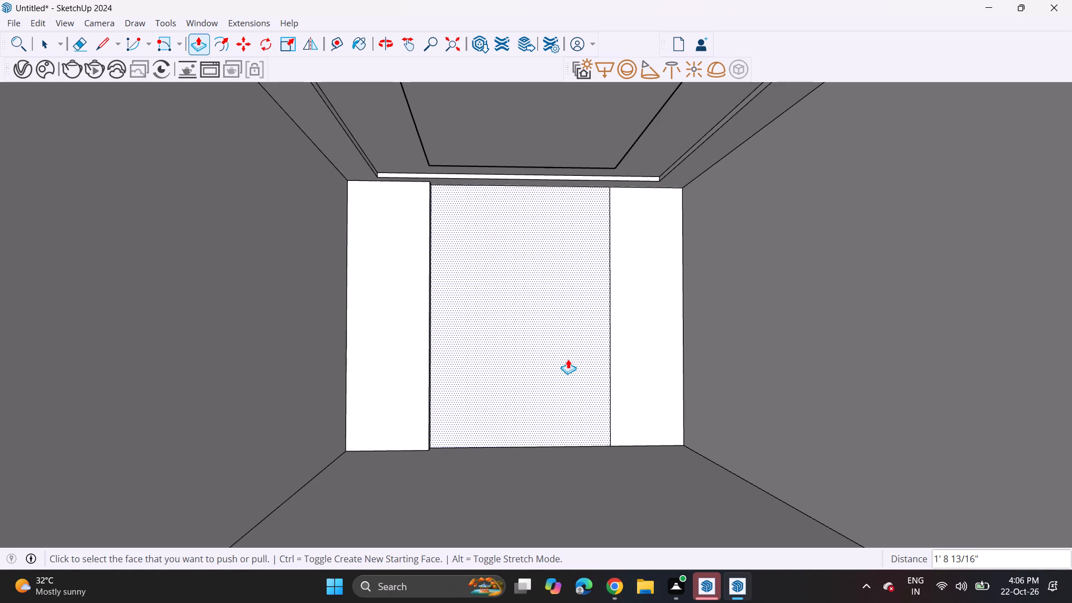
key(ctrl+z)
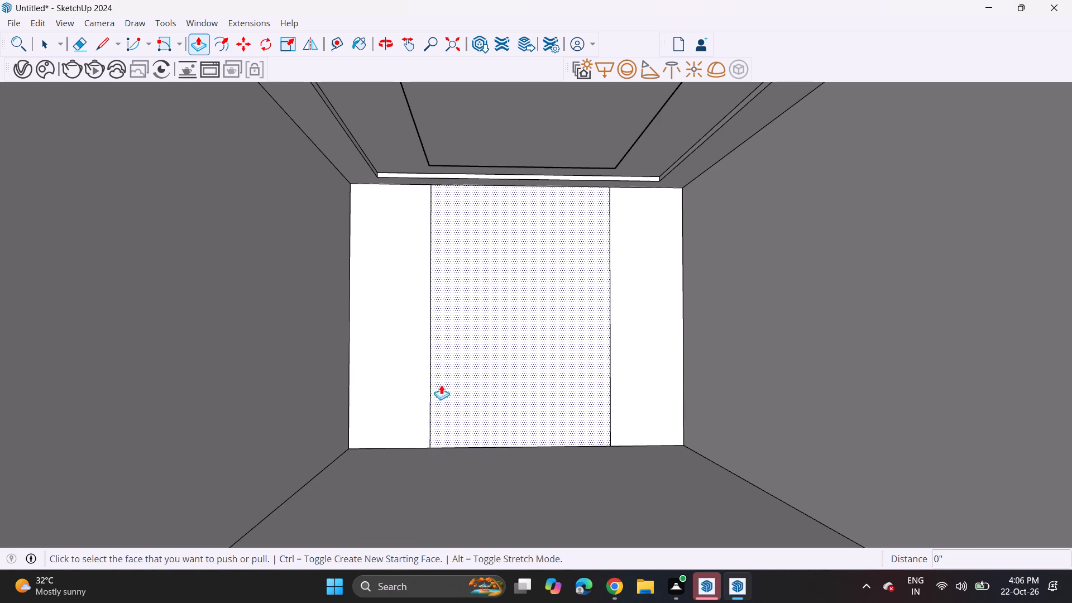
Pull the false ceiling recess's rear side face about 2' 9 11/16" forward, away from the back wall.
scroll(425, 355, up, 1)
middle_drag(424, 353, 409, 305)
scroll(428, 175, up, 3)
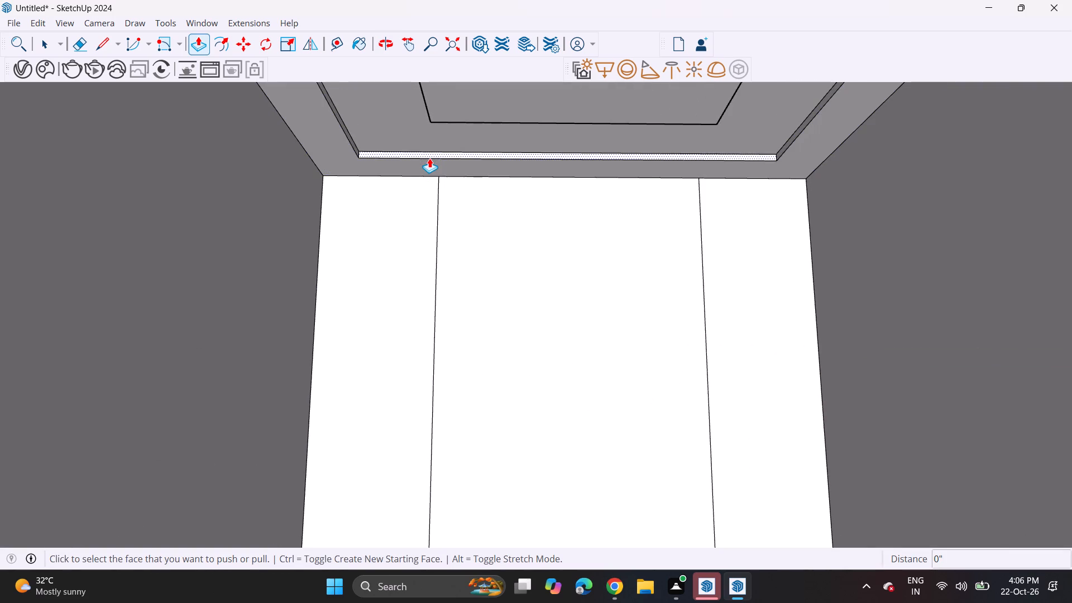
click(429, 158)
click(427, 142)
scroll(466, 111, up, 2)
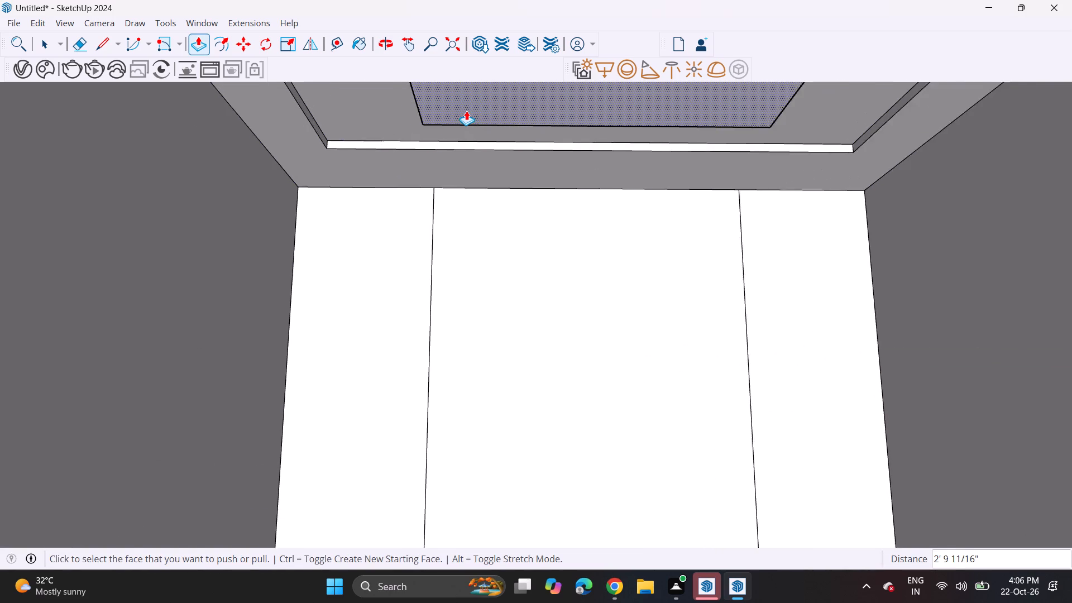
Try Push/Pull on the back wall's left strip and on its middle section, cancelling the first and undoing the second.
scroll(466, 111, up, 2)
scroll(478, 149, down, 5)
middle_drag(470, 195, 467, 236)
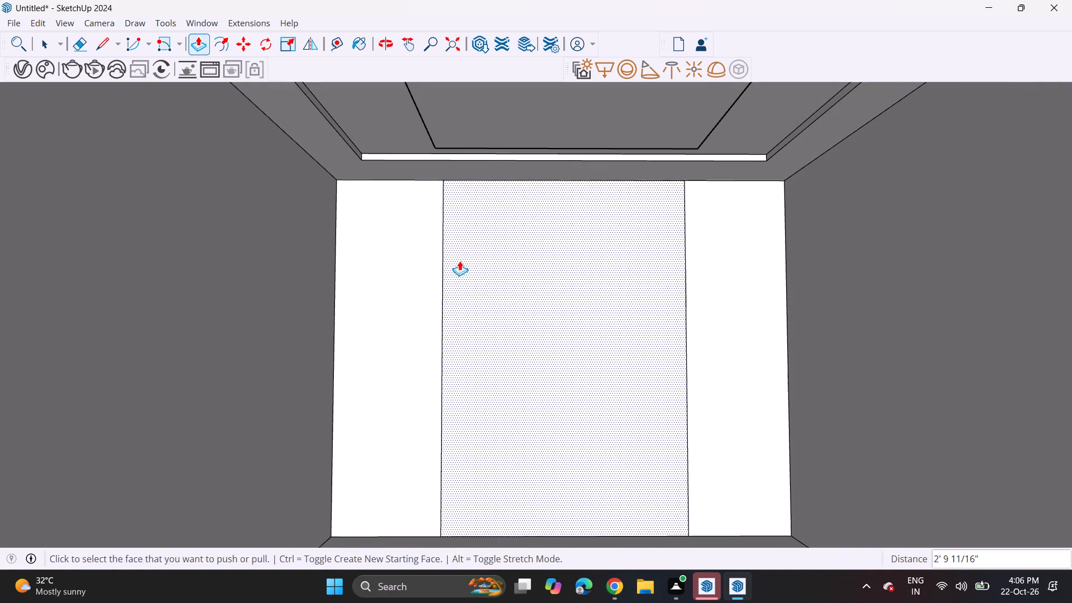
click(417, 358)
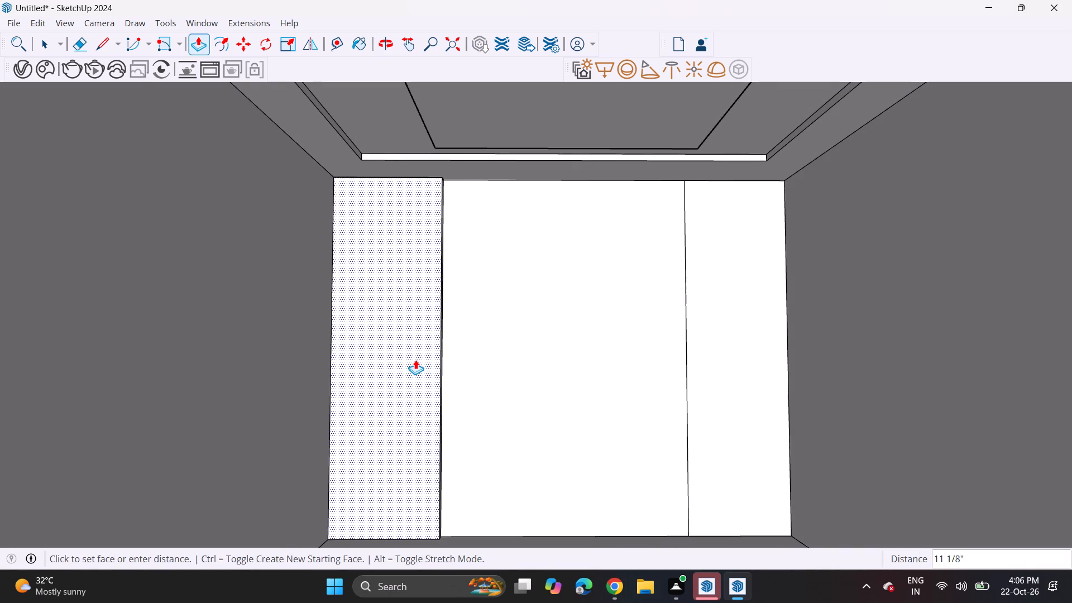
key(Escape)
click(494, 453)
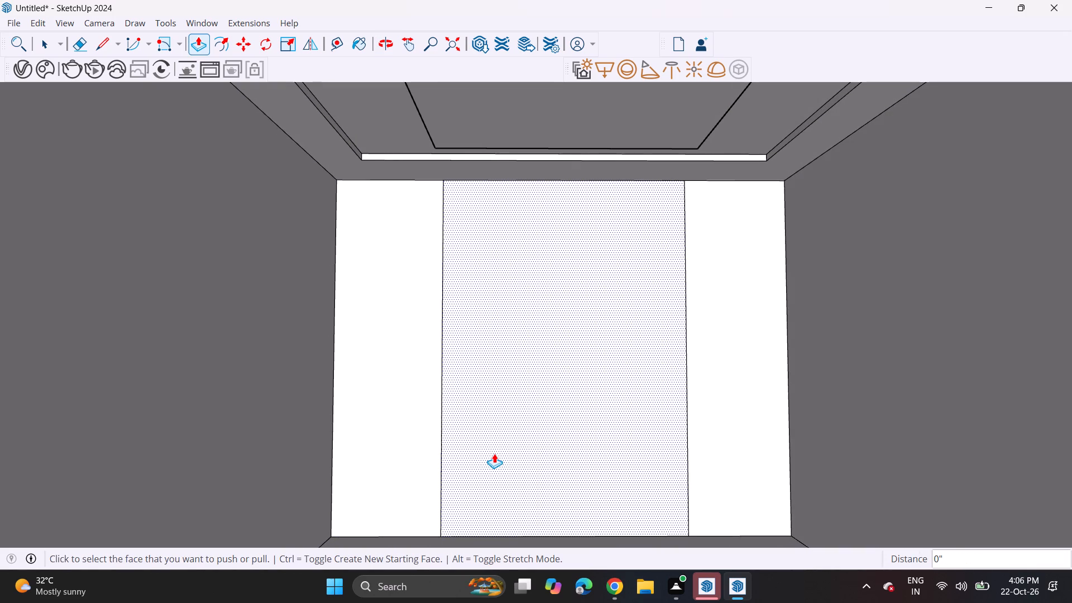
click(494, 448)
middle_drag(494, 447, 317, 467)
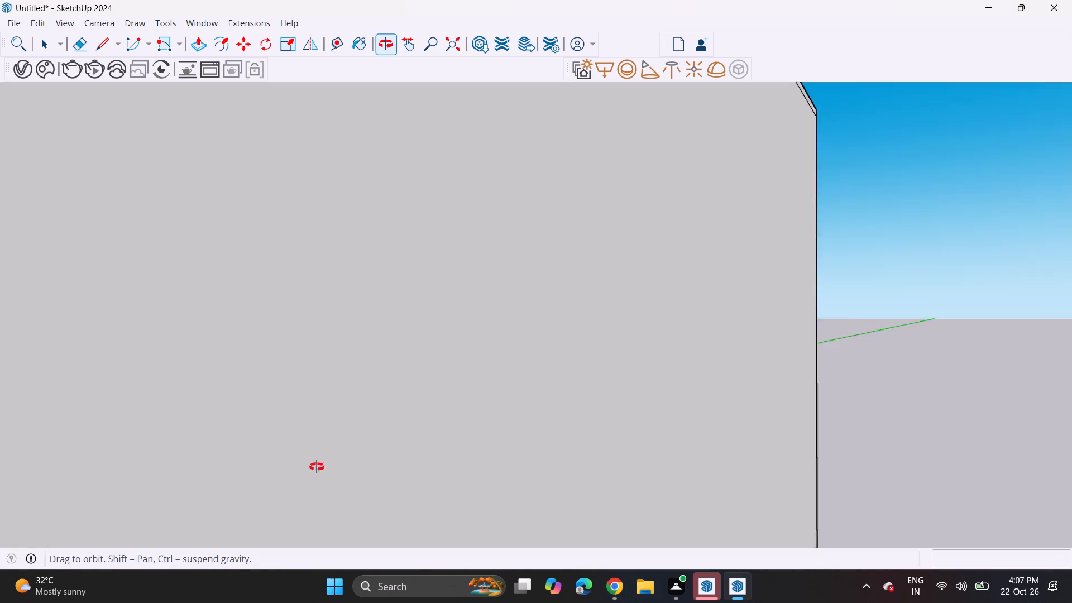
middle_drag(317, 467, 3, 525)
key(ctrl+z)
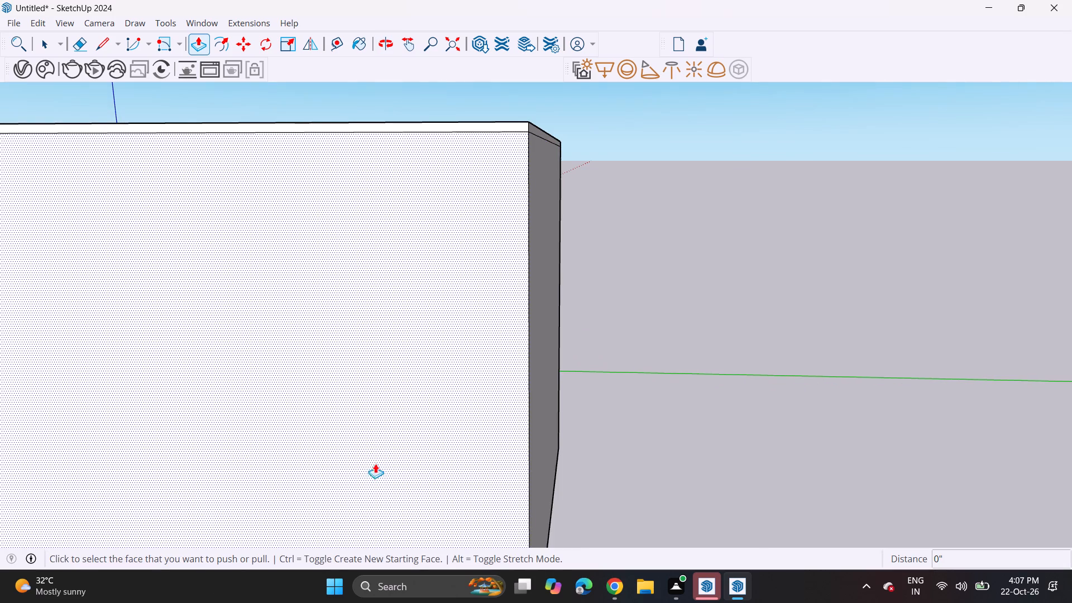
Thicken the back wall by pulling its outer face about 1' 9 7/8" outward, and repeat the pull on the roof's rear edge.
click(542, 393)
click(568, 390)
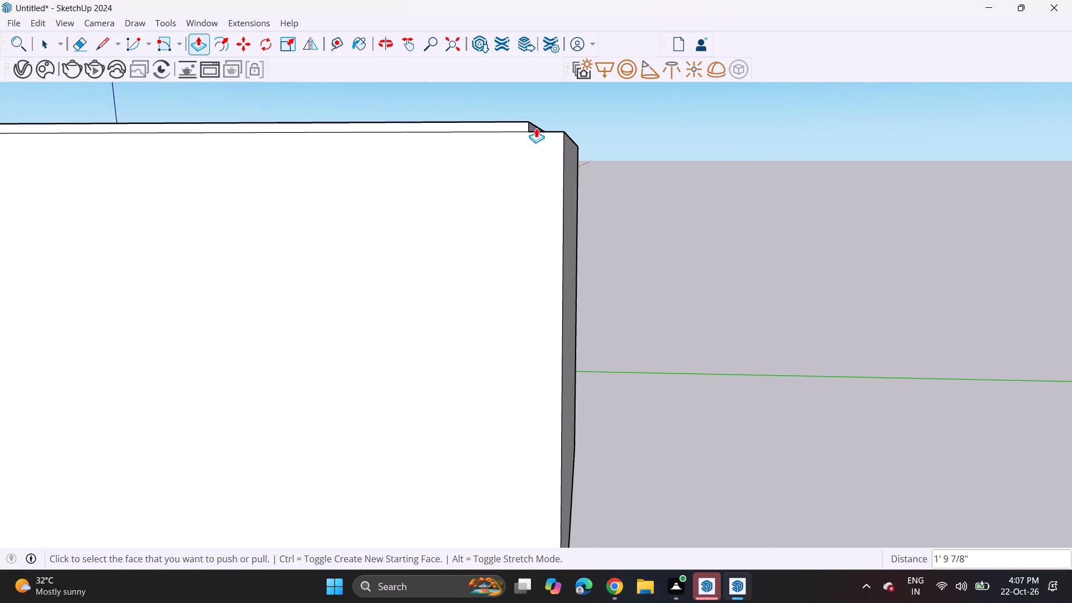
double_click(536, 128)
Recess the middle section of the back wall by about 1' 10 1/4" with Push/Pull, between the two side strips.
middle_drag(309, 376, 696, 307)
scroll(668, 320, down, 18)
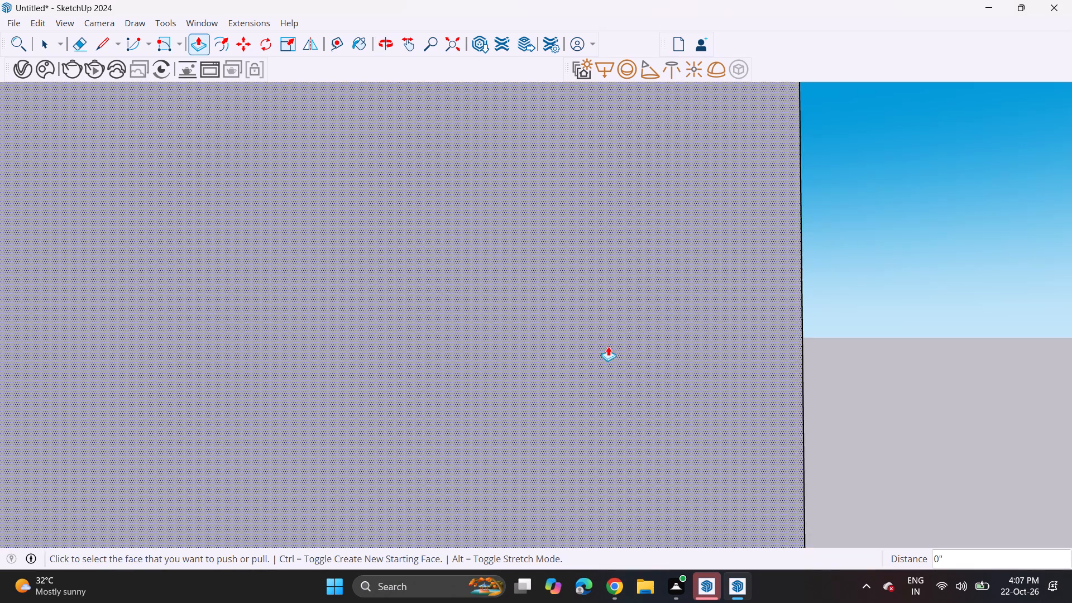
scroll(608, 346, down, 13)
scroll(580, 345, up, 1)
scroll(580, 345, down, 20)
scroll(580, 345, down, 20)
scroll(580, 345, down, 1)
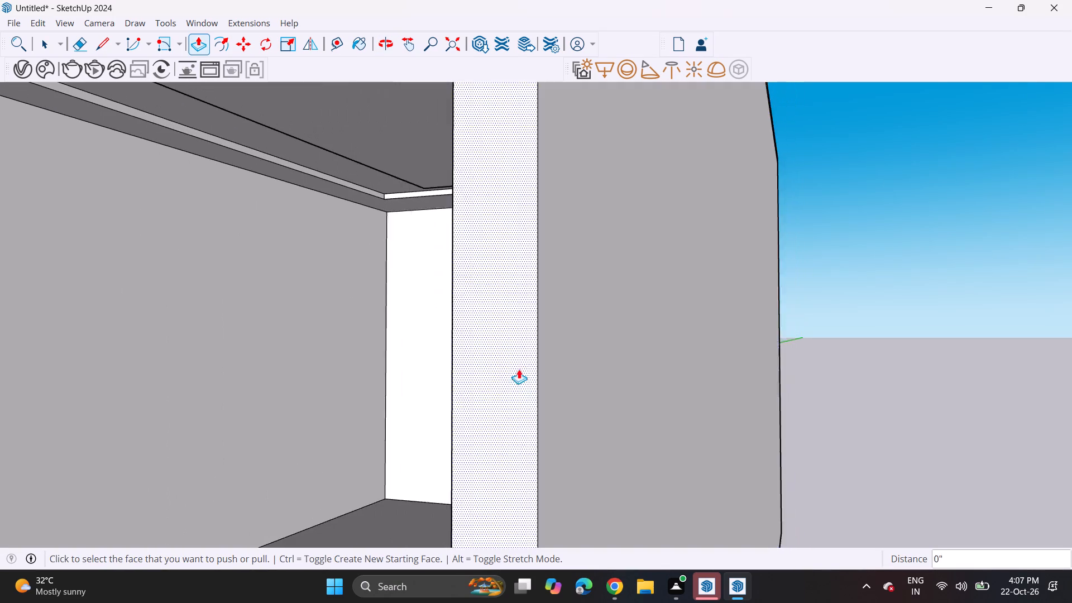
scroll(519, 369, down, 4)
scroll(406, 401, up, 1)
middle_drag(407, 400, 494, 394)
click(541, 430)
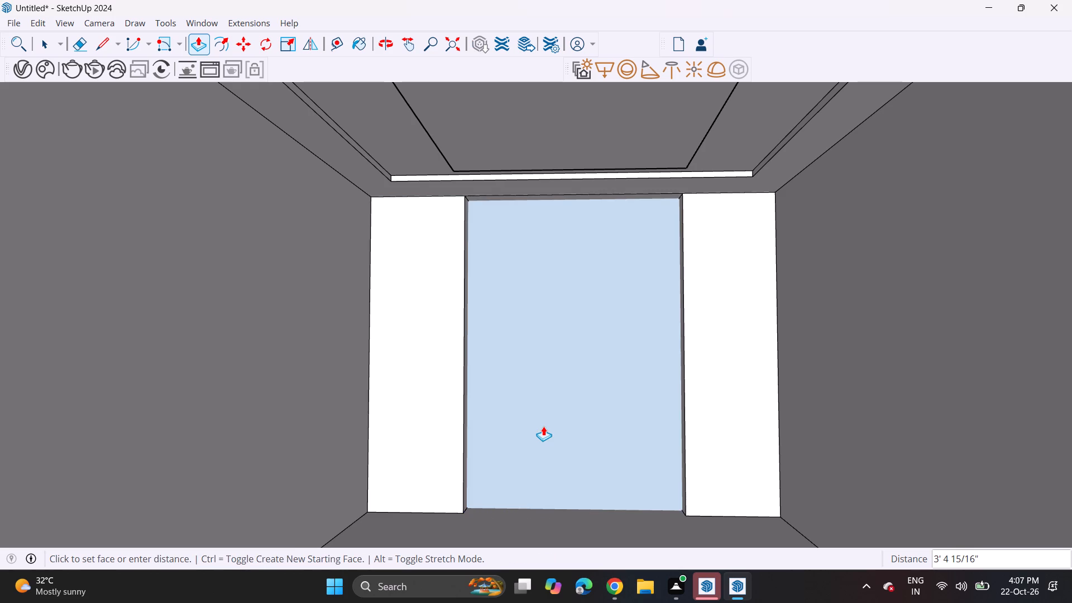
scroll(537, 433, up, 7)
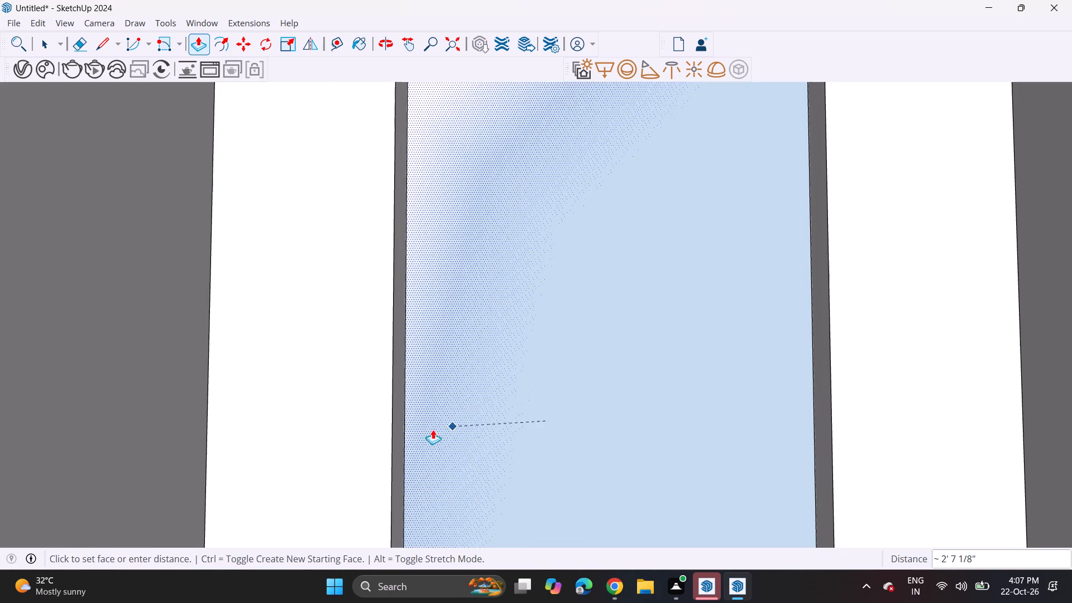
scroll(438, 402, down, 14)
middle_drag(457, 404, 582, 428)
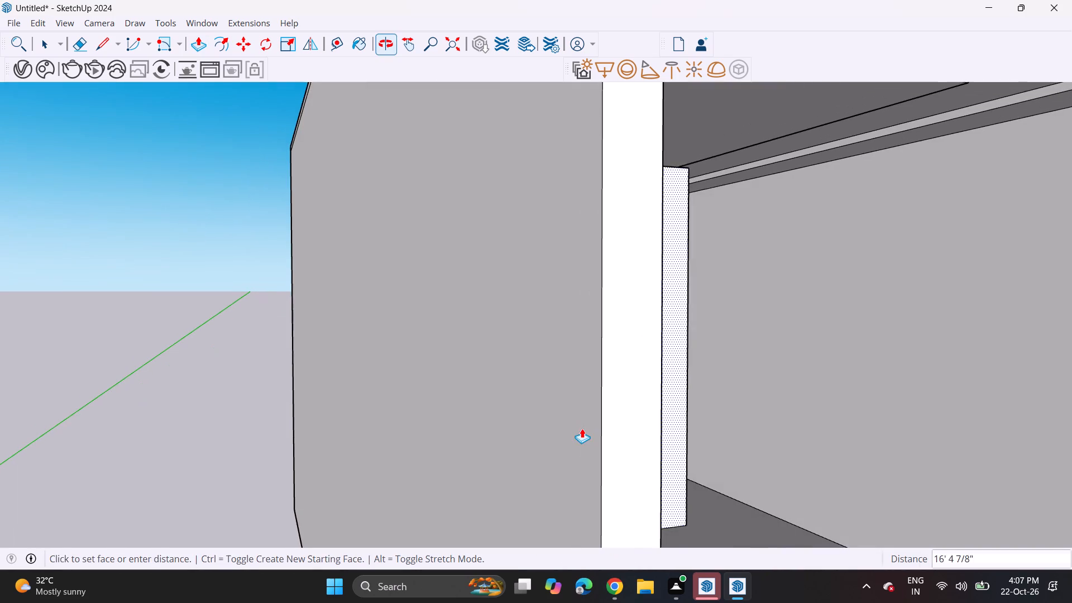
scroll(448, 438, up, 1)
middle_drag(467, 424, 304, 460)
shift+scroll(666, 420, up, 1)
shift+middle_drag(654, 418, 394, 460)
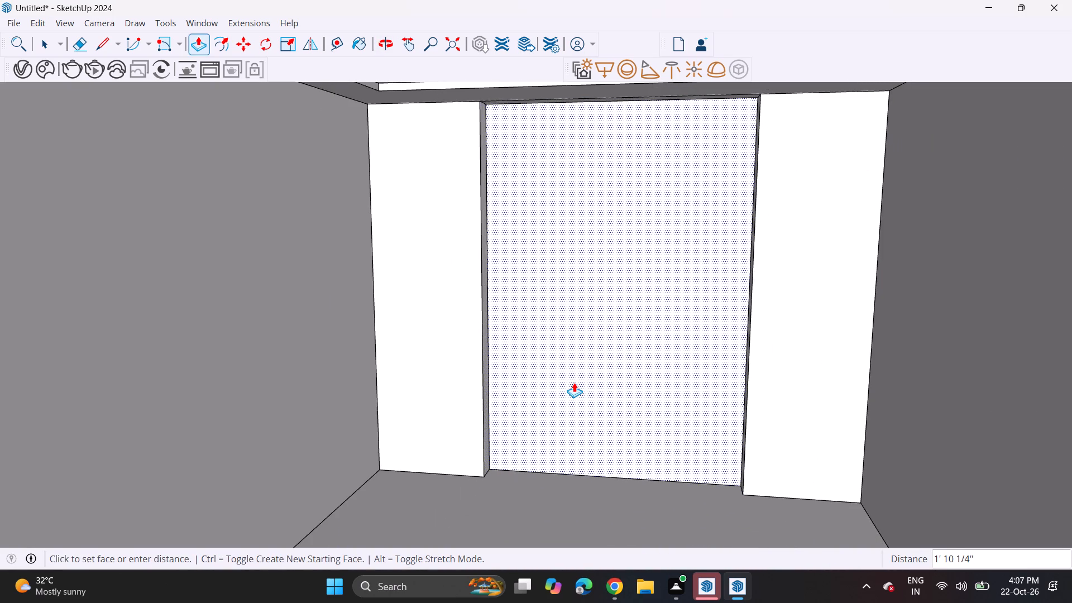
click(574, 382)
Delete the leftover edge between the false ceiling and the top of the back wall's middle recess.
middle_drag(588, 379, 619, 347)
scroll(595, 367, up, 1)
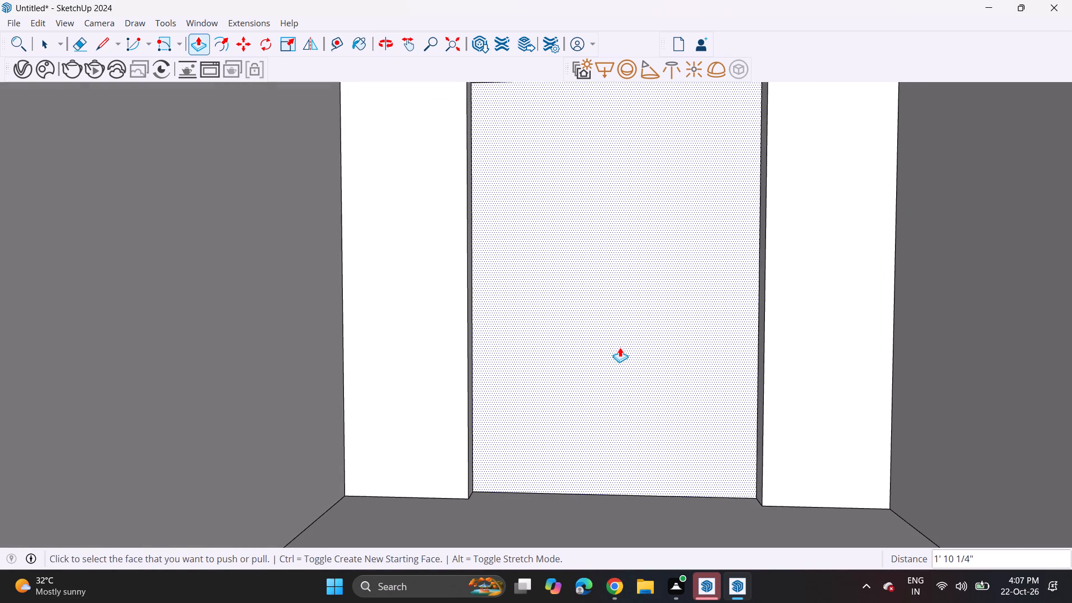
scroll(620, 347, down, 3)
middle_drag(625, 351, 555, 354)
shift+scroll(594, 346, up, 1)
middle_drag(548, 356, 580, 336)
key(space)
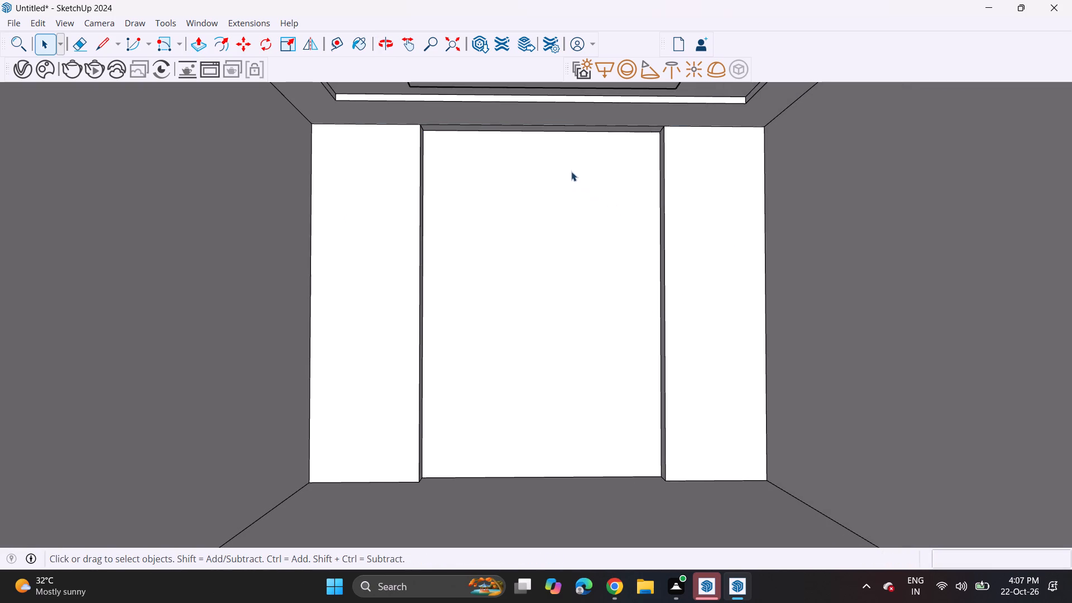
click(571, 128)
click(573, 126)
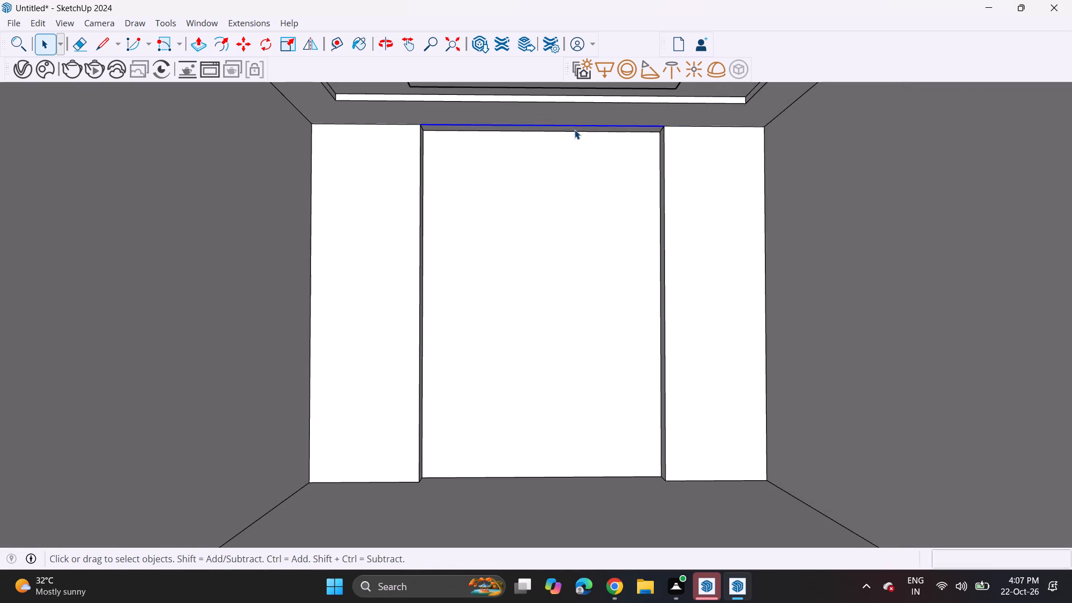
key(Delete)
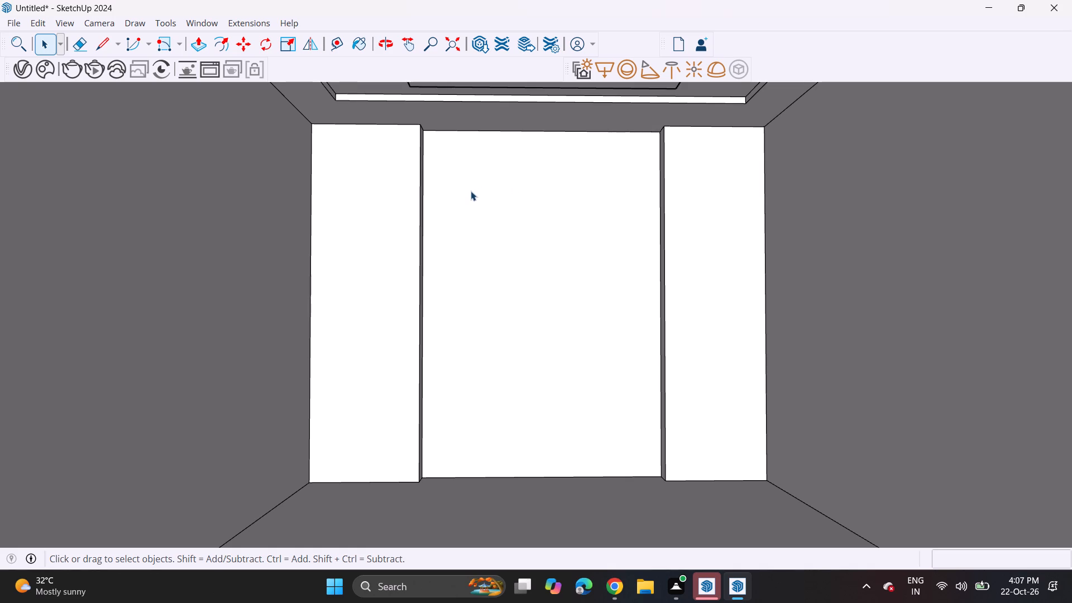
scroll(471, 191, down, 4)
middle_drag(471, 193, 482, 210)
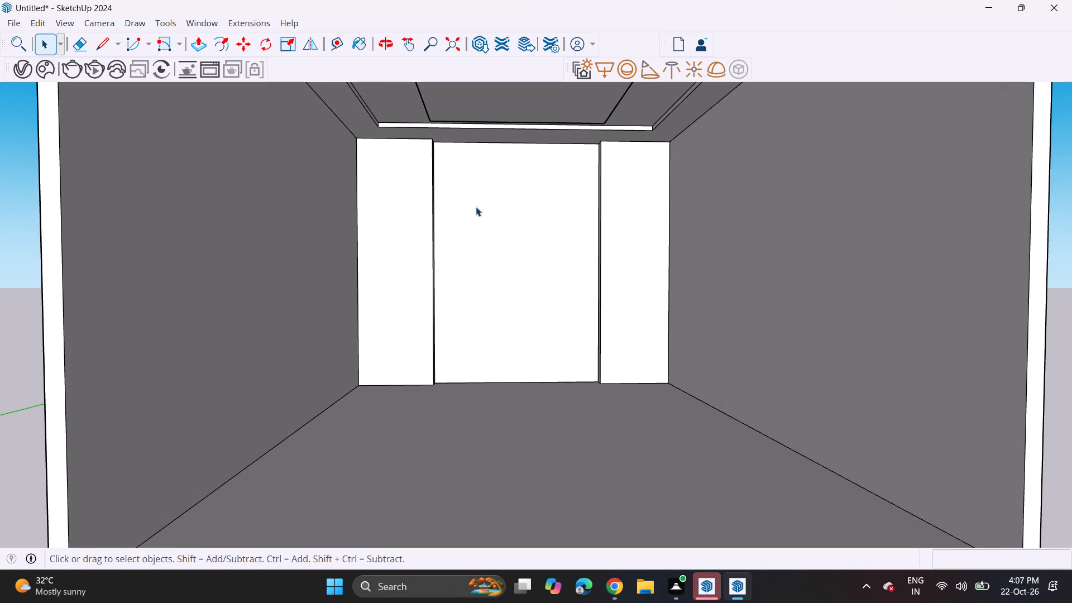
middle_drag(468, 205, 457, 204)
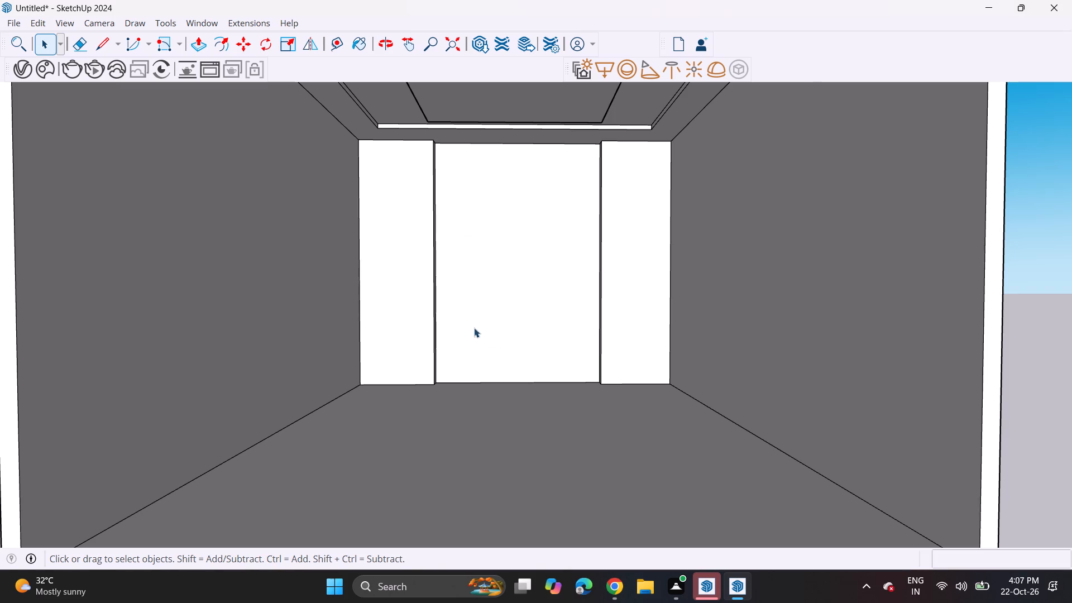
Copy the back face of the back wall's middle recess with its edges about 44' 4" away, beside the room.
scroll(495, 275, down, 3)
scroll(475, 277, up, 3)
double_click(477, 311)
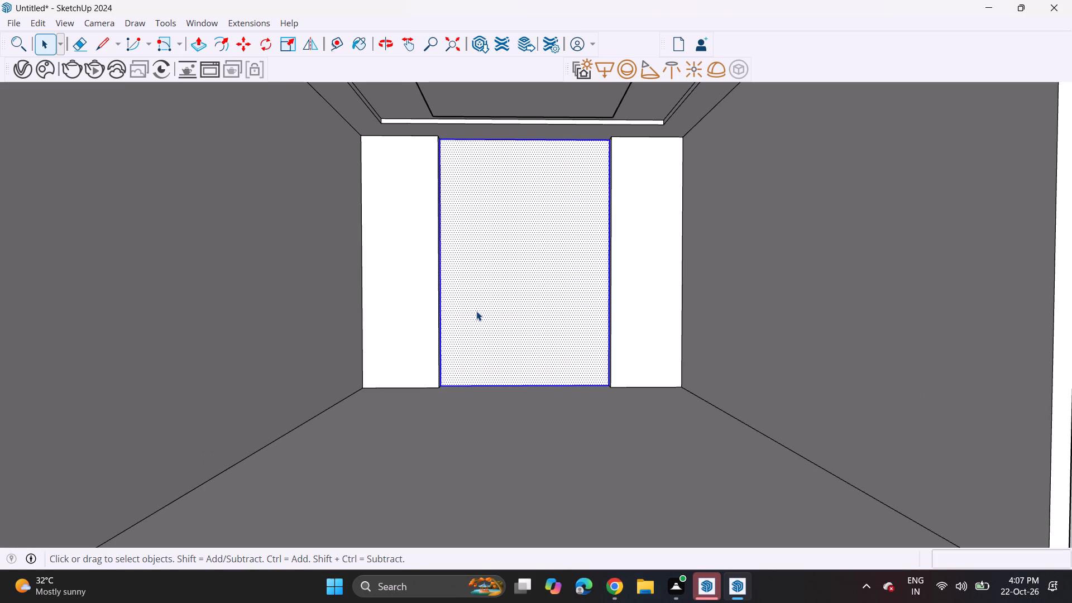
key(m)
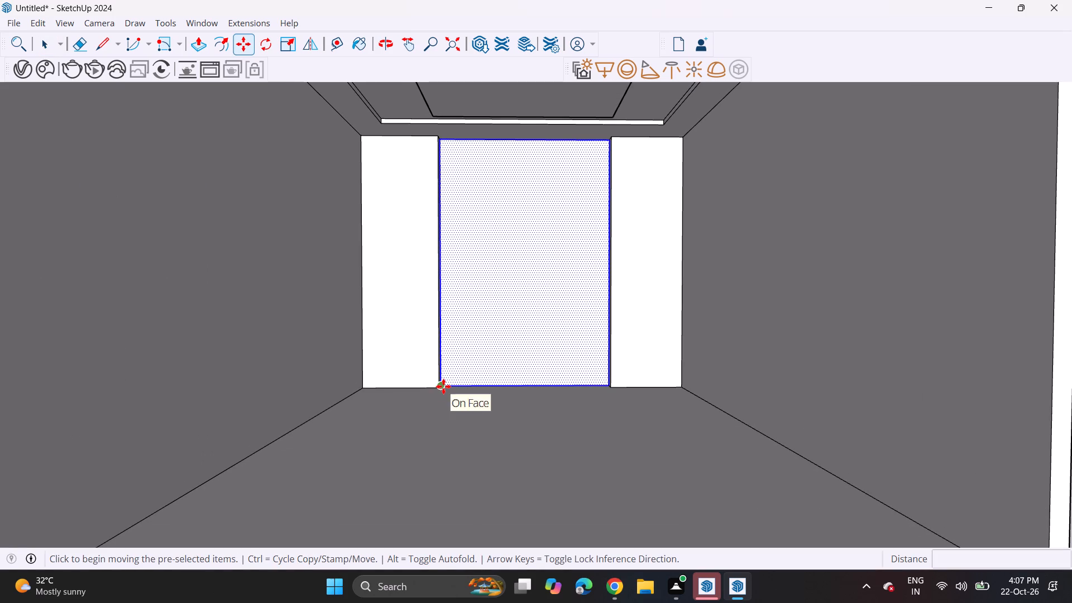
click(443, 386)
scroll(457, 394, down, 7)
shift+middle_drag(445, 395, 438, 395)
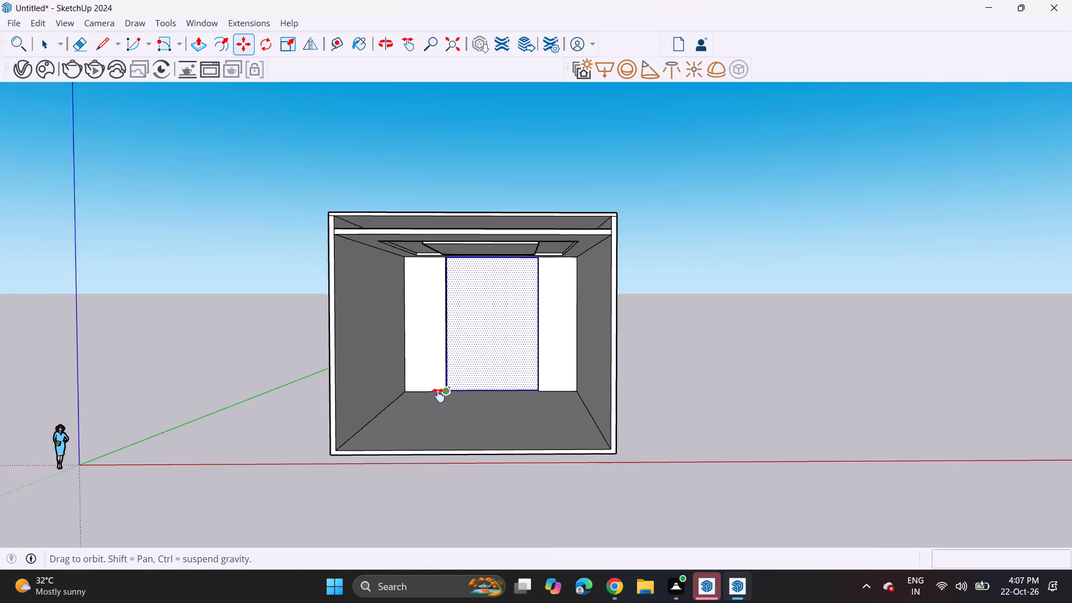
shift+middle_drag(438, 395, 257, 417)
shift+scroll(279, 407, up, 1)
click(485, 410)
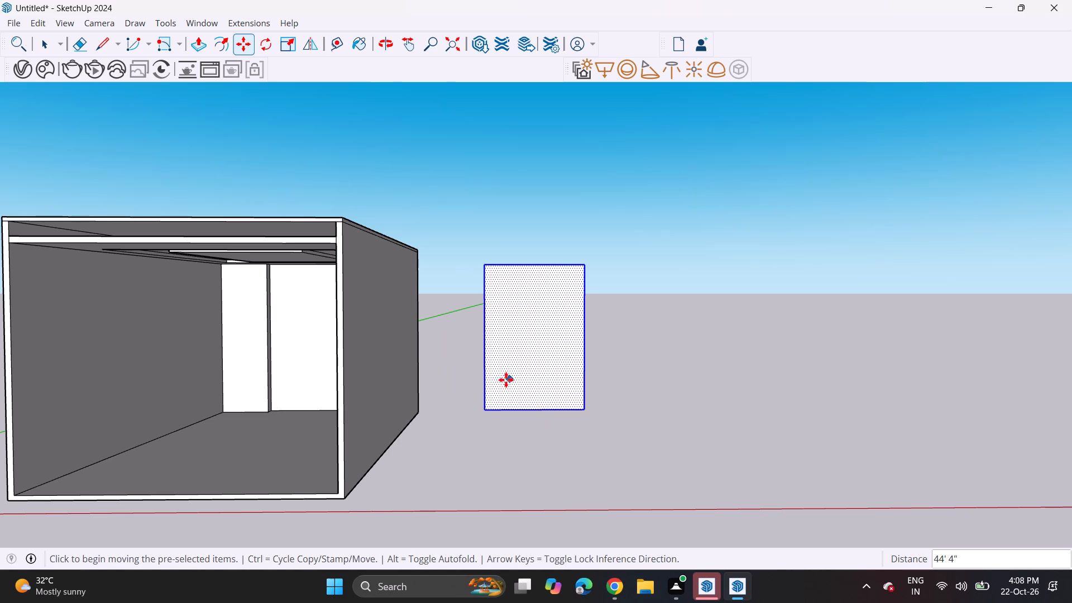
Draw a rectangle about 11' 11 1/4" by 20' 10 13/16" over the lower part of the copied panel, across its full width.
click(178, 46)
click(176, 70)
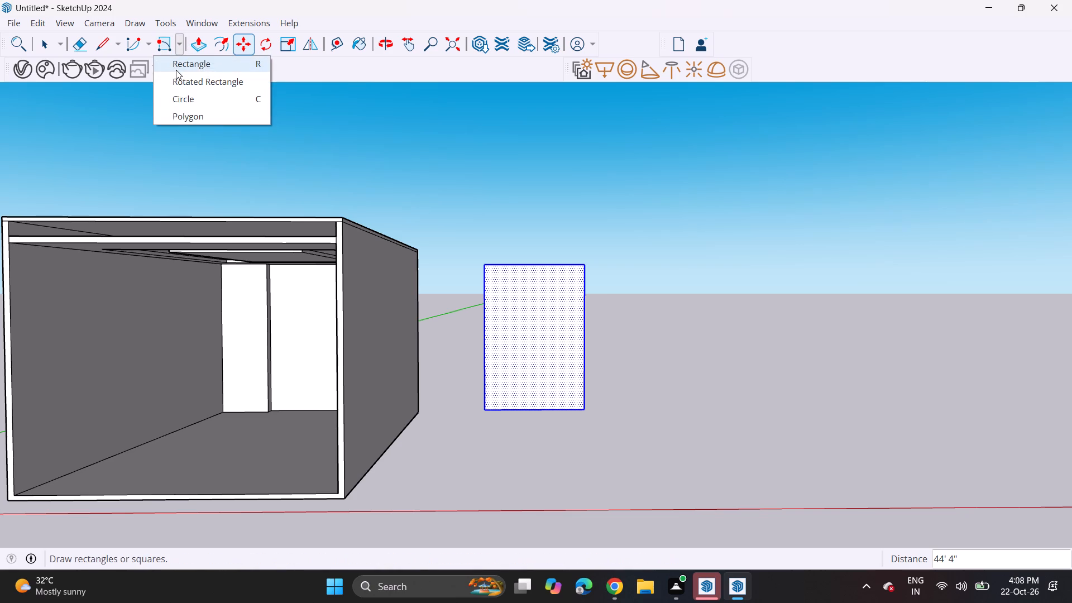
click(485, 410)
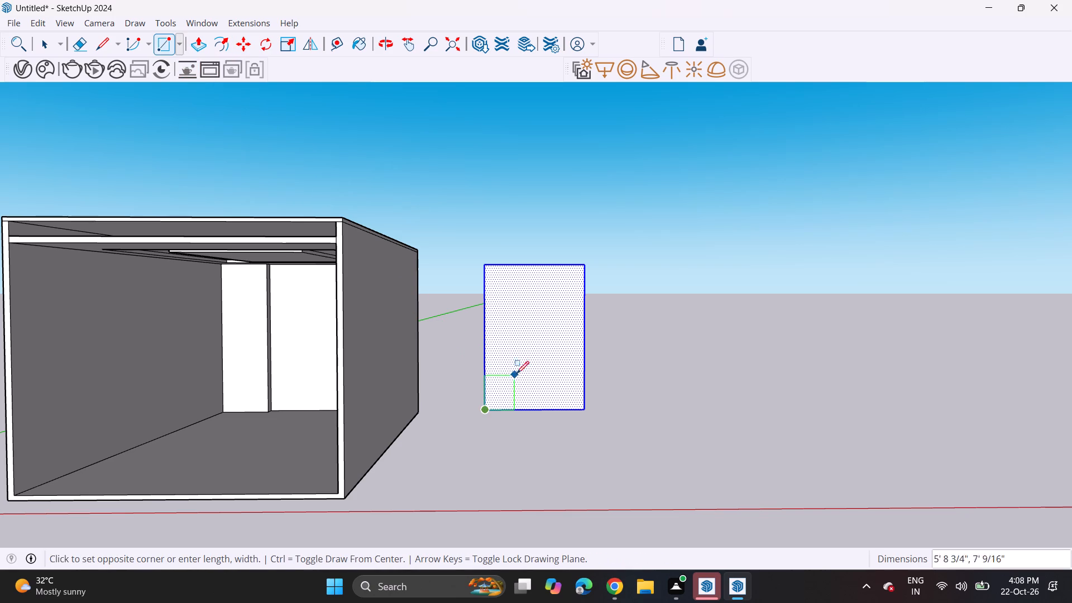
click(585, 353)
middle_drag(589, 385, 487, 403)
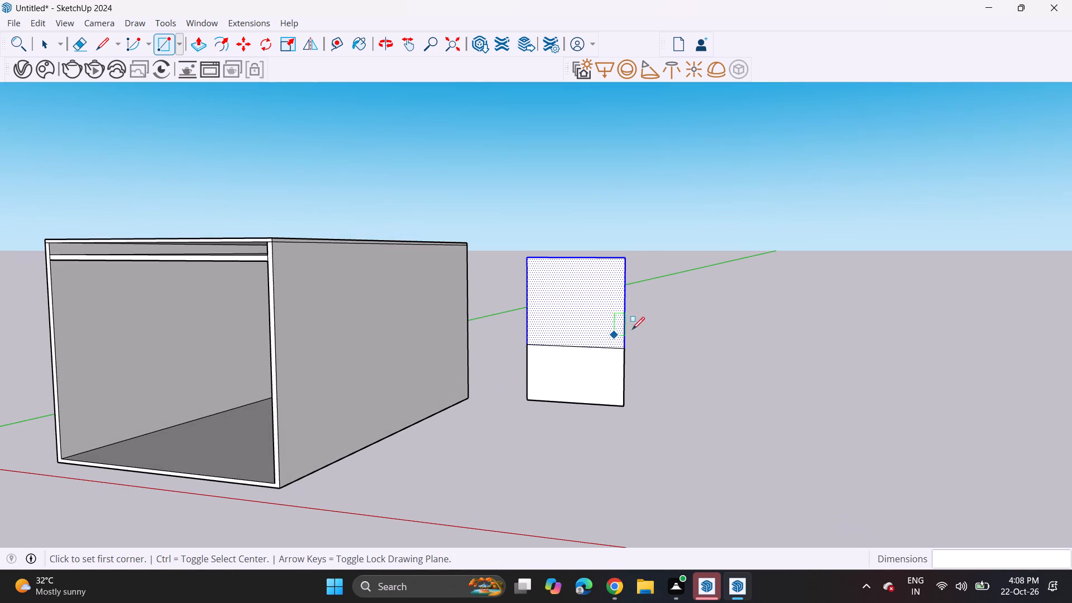
key(space)
scroll(585, 363, up, 3)
click(670, 343)
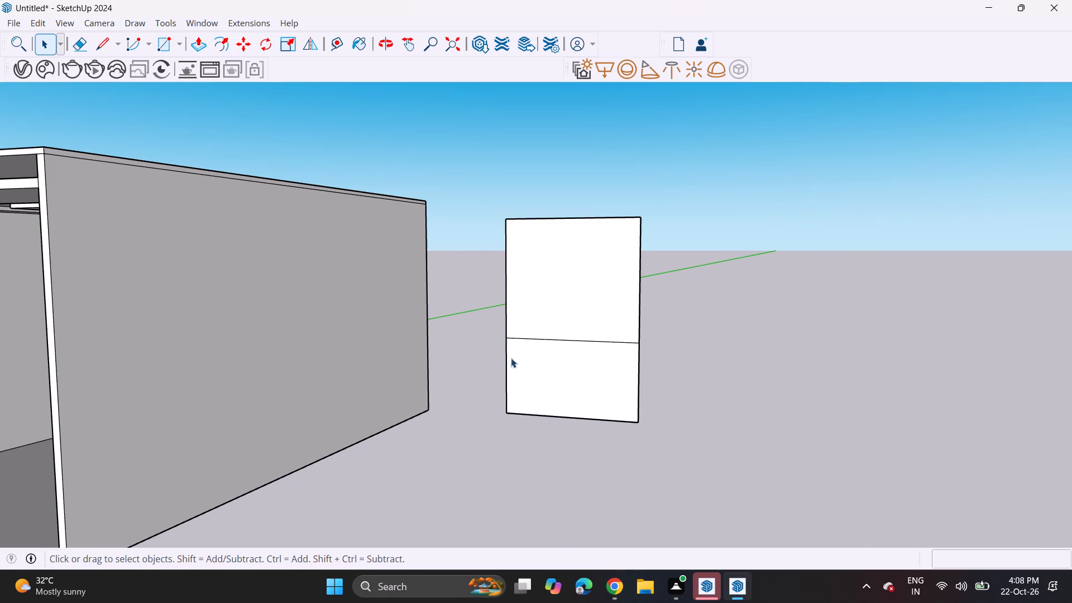
Draw an arc perpendicular to the panel, down its room-side edge from the dividing line, about 1' 11/16" long with a 5" bulge.
middle_drag(545, 360, 384, 373)
scroll(499, 289, up, 8)
middle_drag(514, 384, 412, 335)
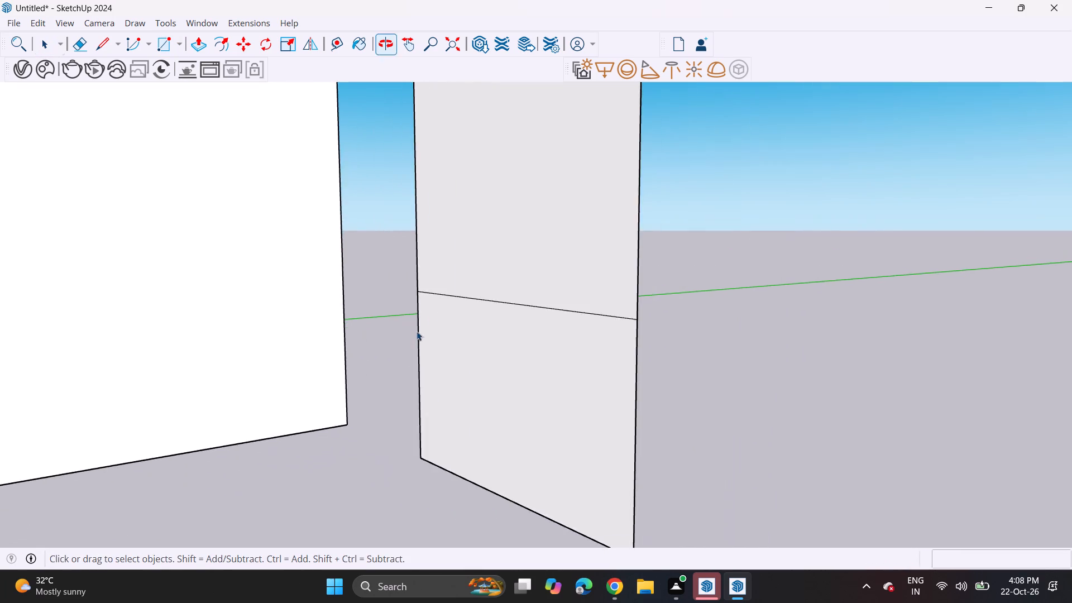
scroll(431, 317, up, 9)
scroll(312, 42, down, 3)
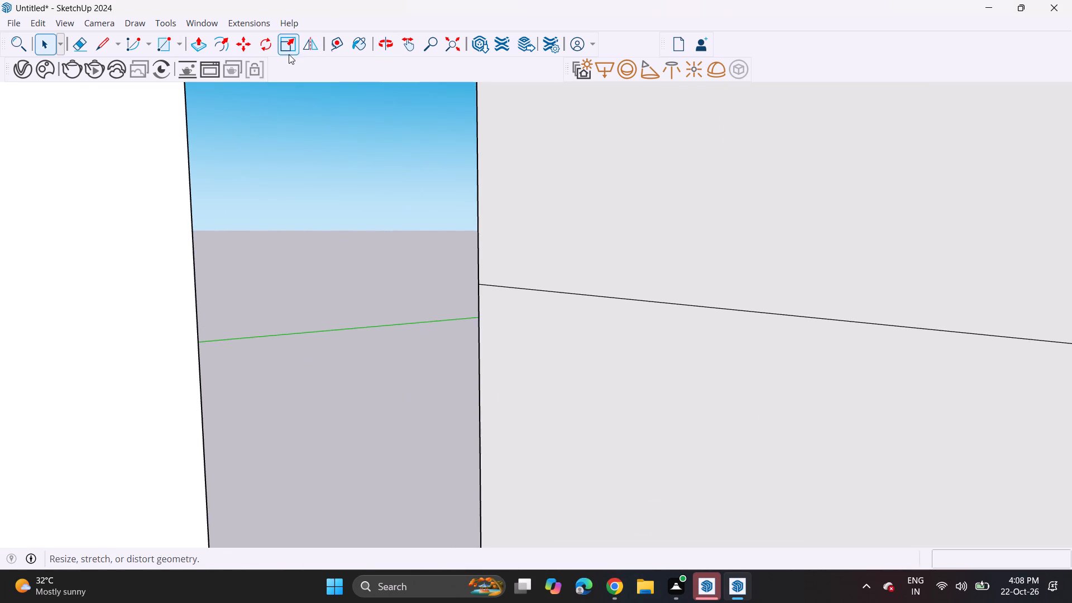
scroll(289, 54, down, 6)
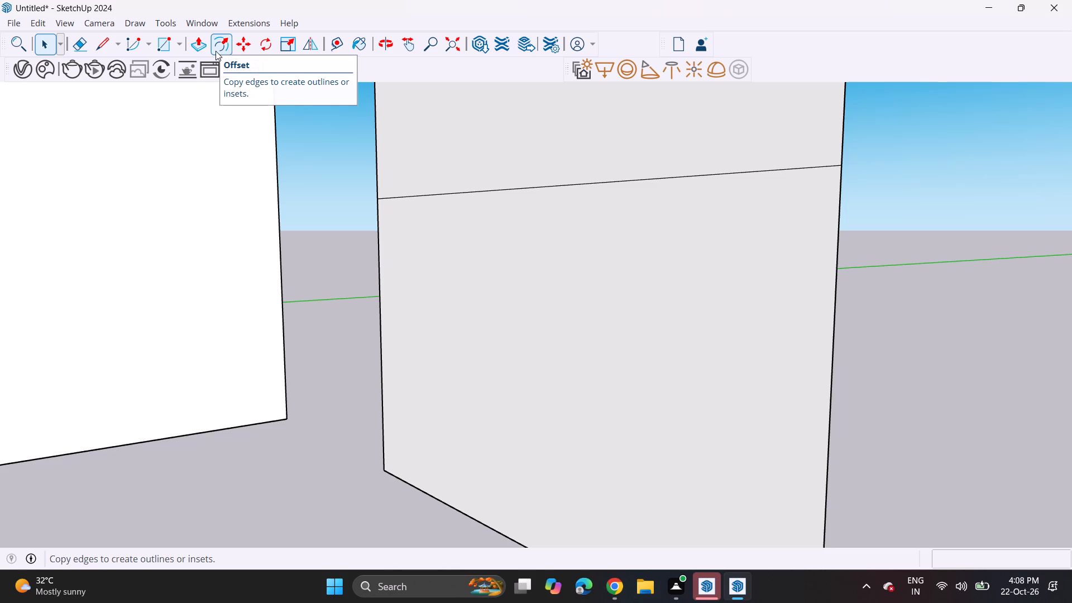
click(177, 37)
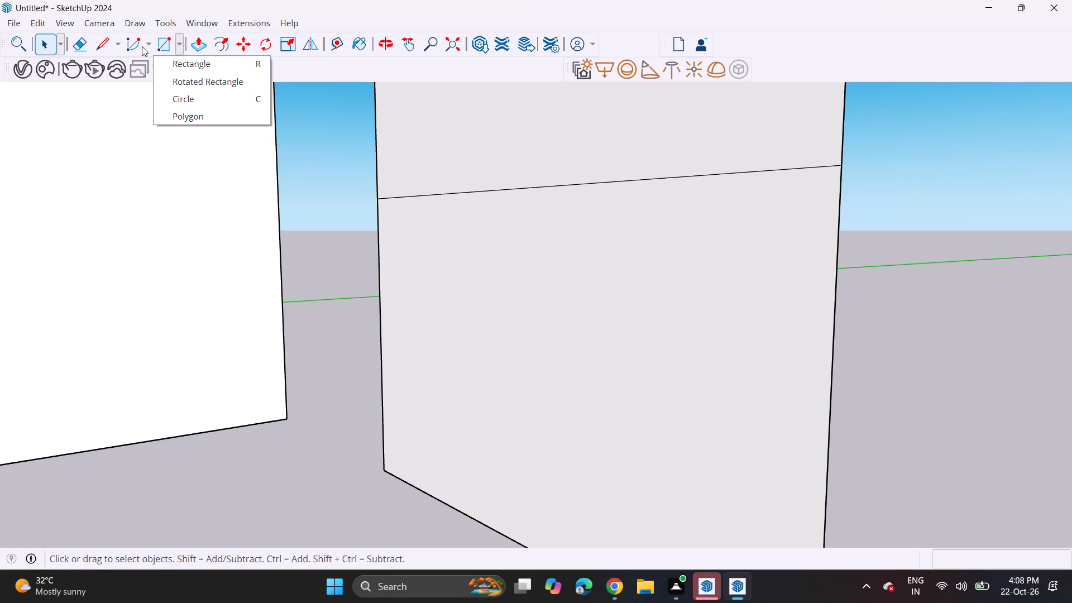
click(147, 43)
click(154, 80)
scroll(347, 229, up, 4)
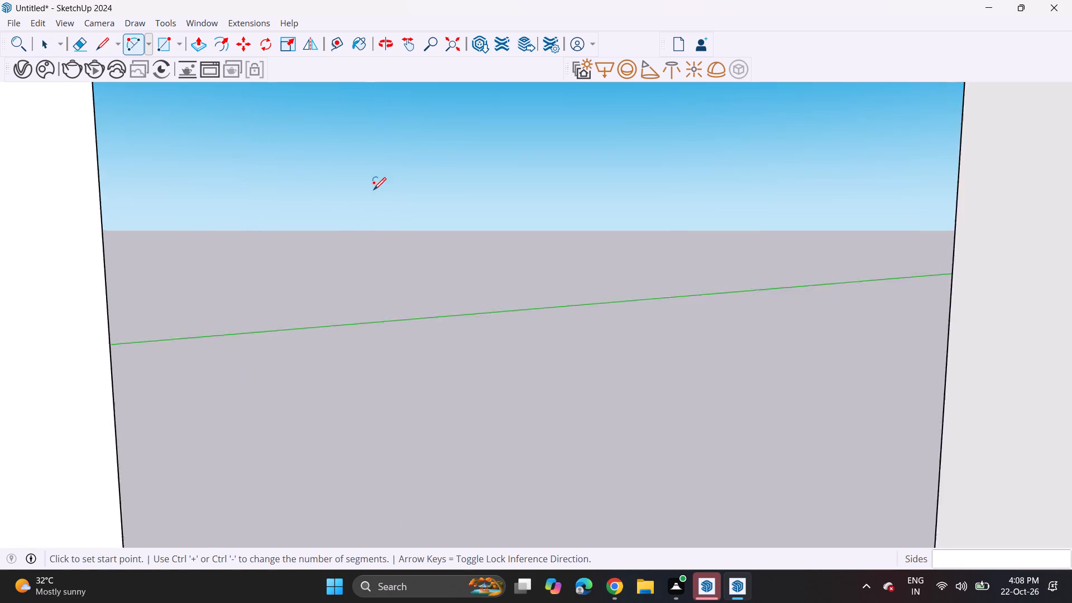
scroll(374, 190, up, 2)
scroll(408, 187, down, 5)
middle_drag(417, 195, 370, 208)
scroll(422, 185, up, 4)
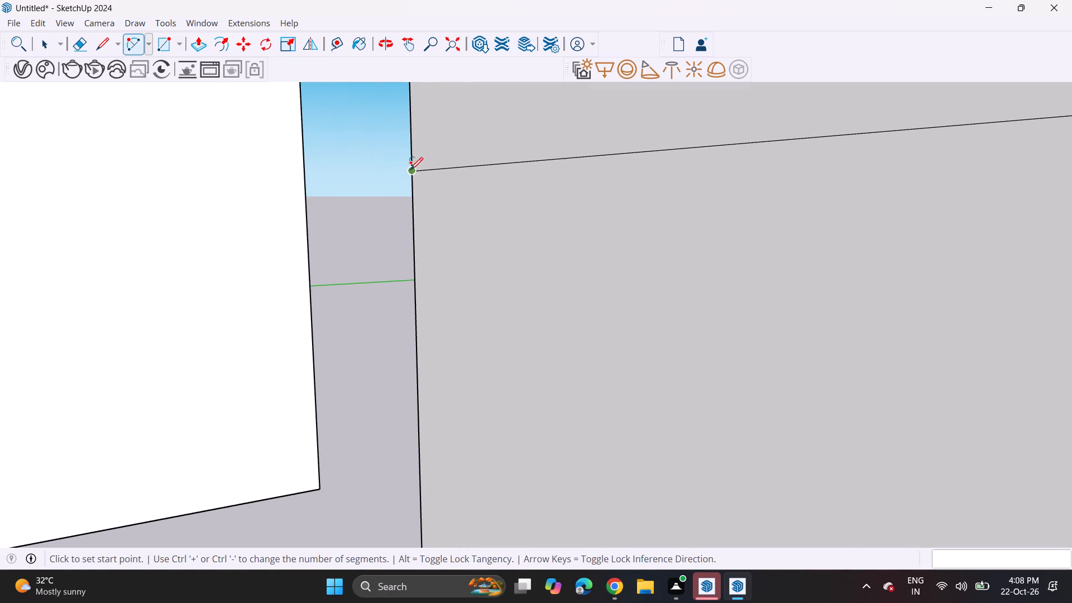
click(410, 170)
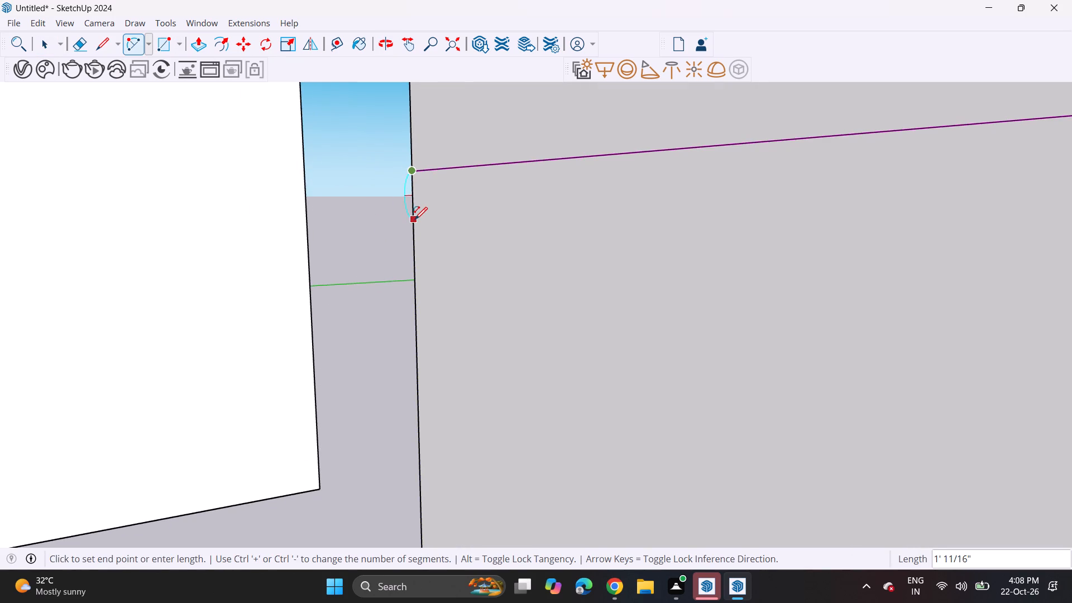
click(415, 219)
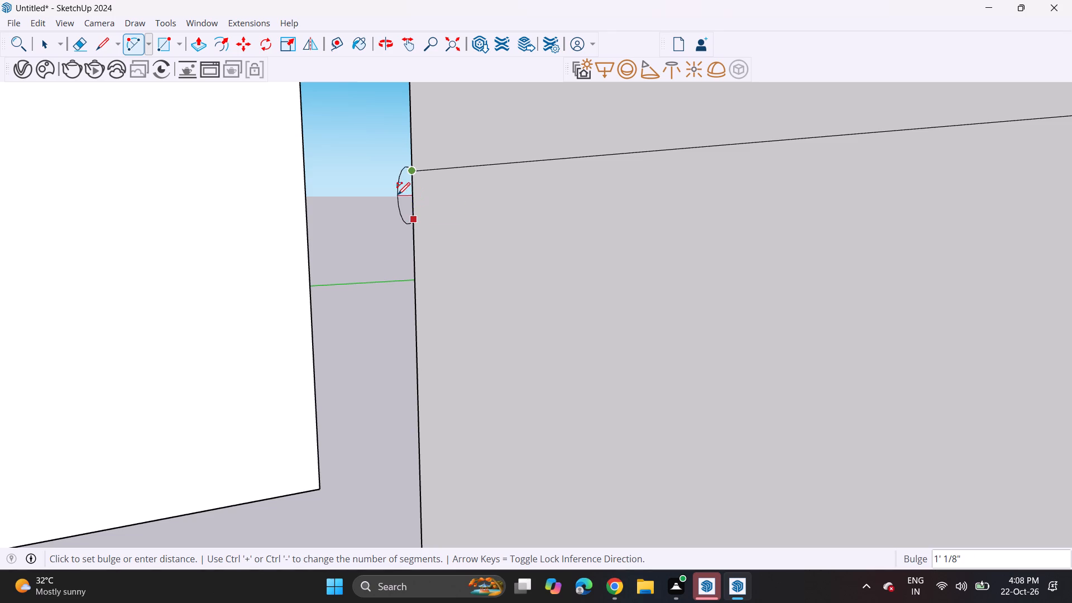
middle_drag(380, 188, 272, 200)
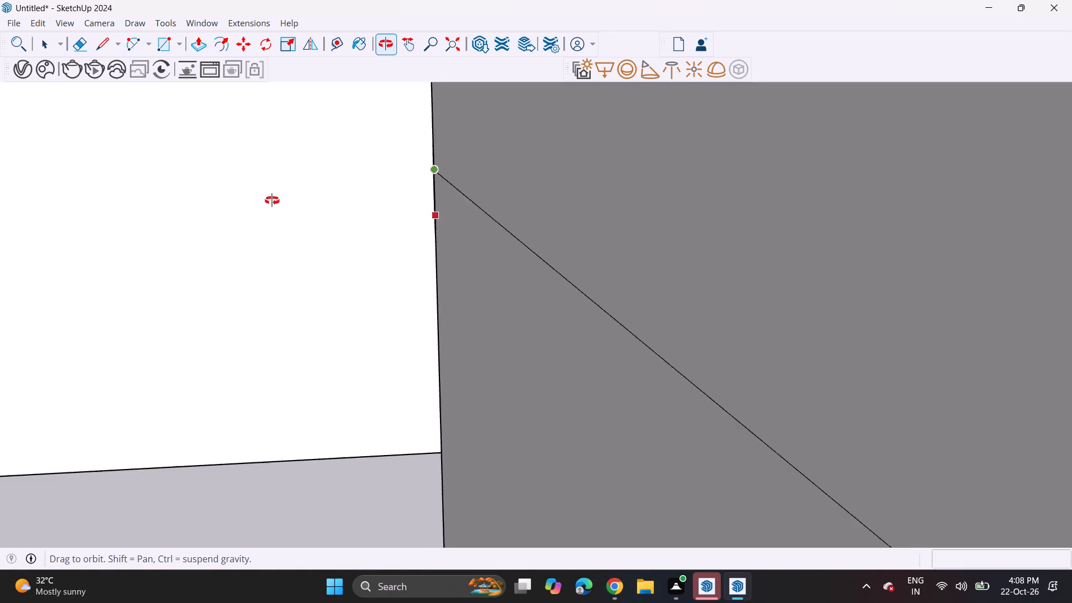
middle_drag(272, 200, 279, 201)
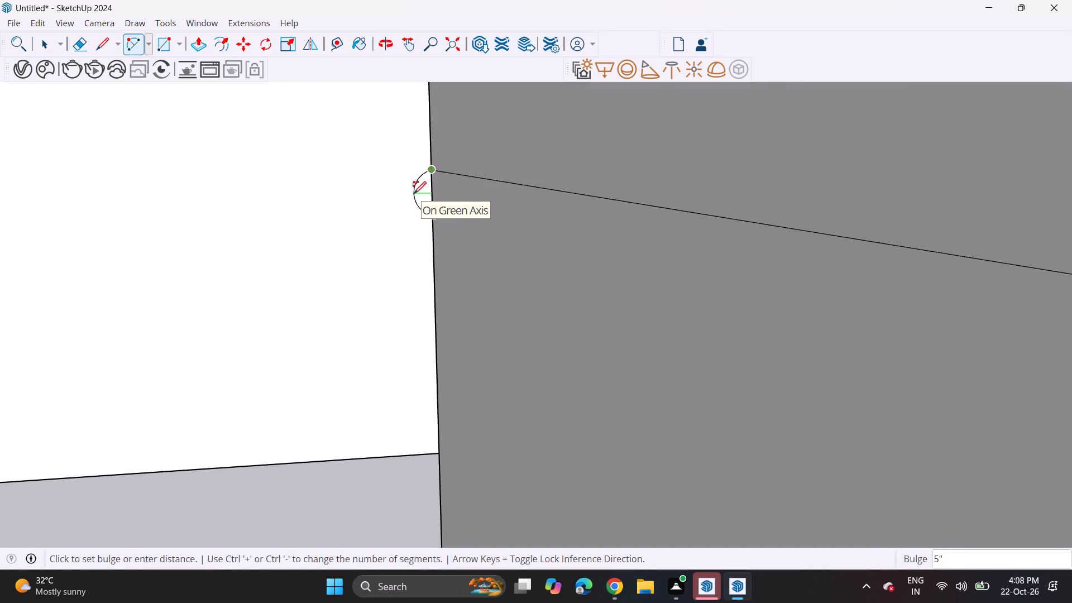
click(414, 194)
key(space)
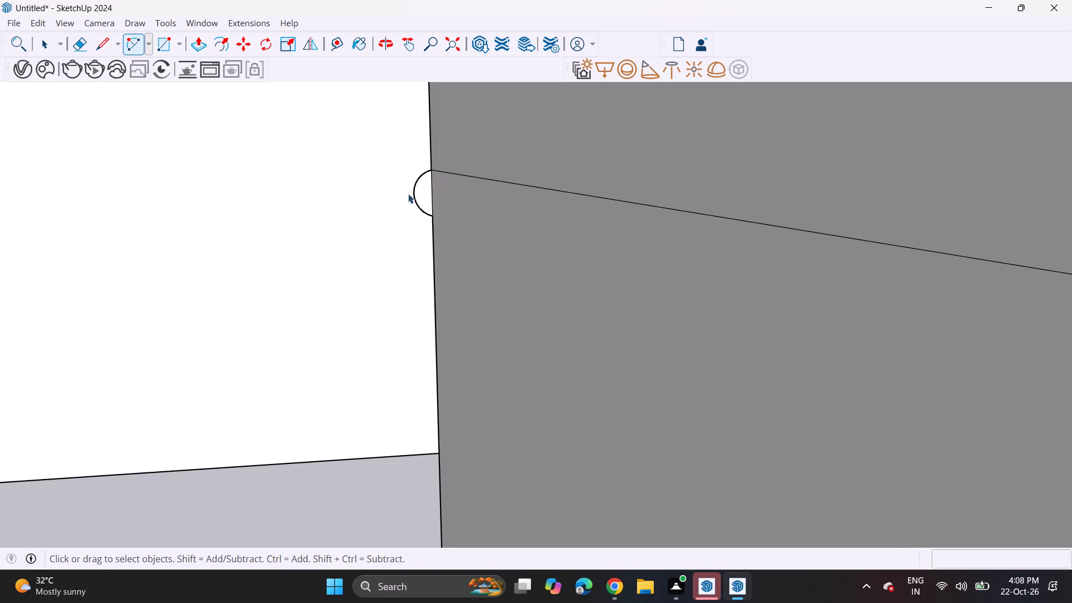
With the arc selected, look through the Default Tray's Components, Tags, Styles and Shadows sections for usable settings.
scroll(417, 201, up, 4)
click(417, 205)
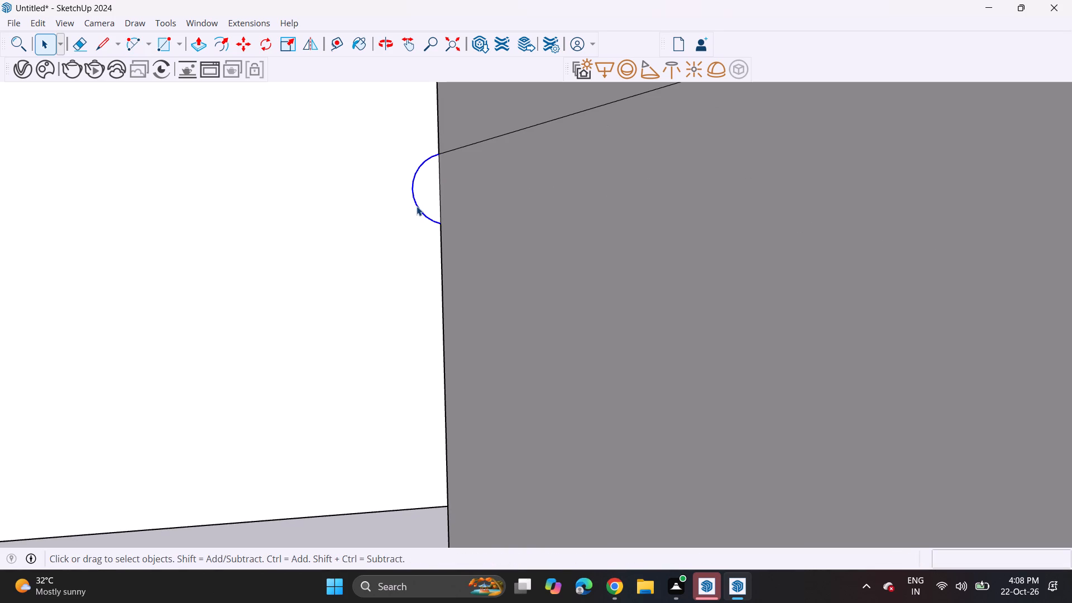
click(204, 25)
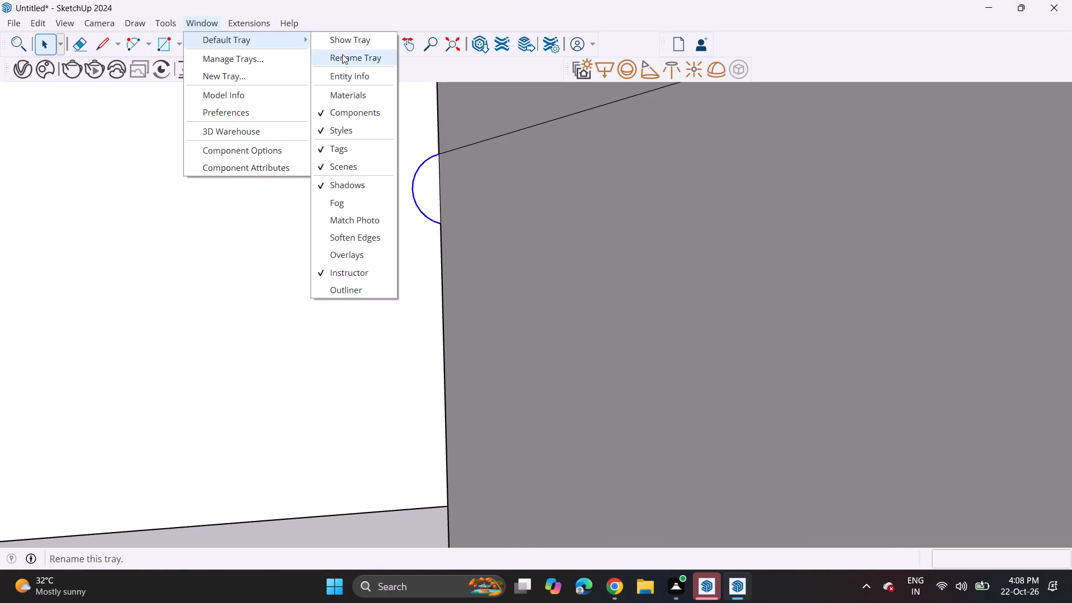
click(347, 44)
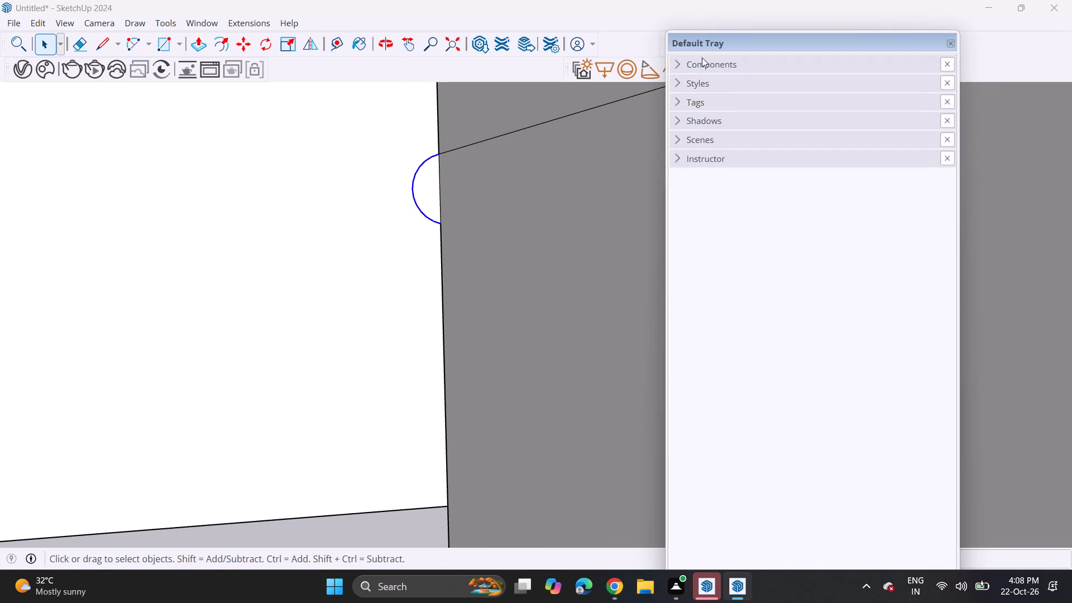
drag(681, 47, 806, 26)
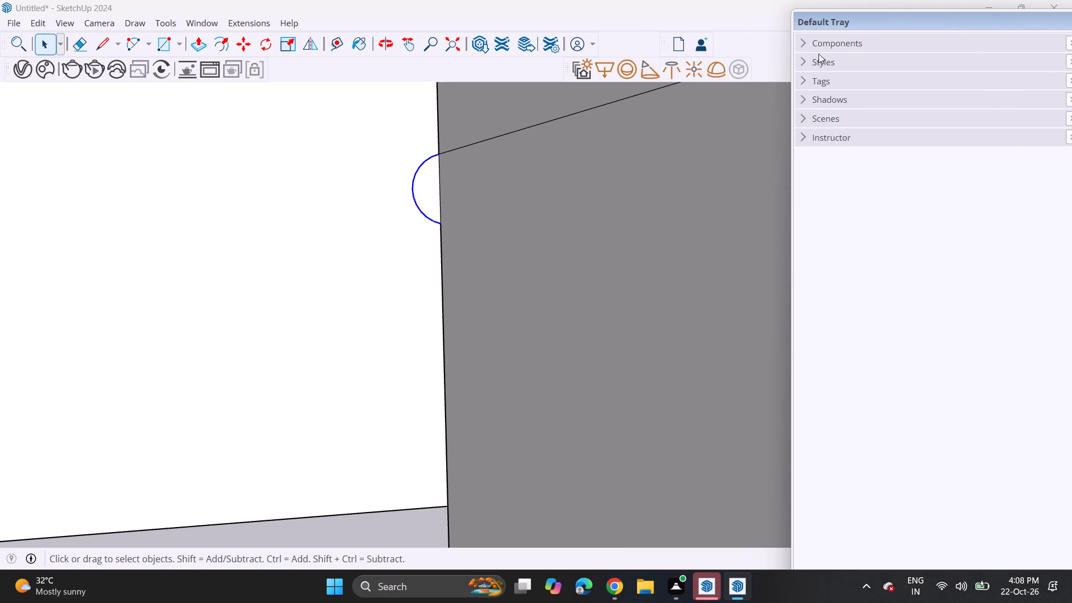
click(804, 44)
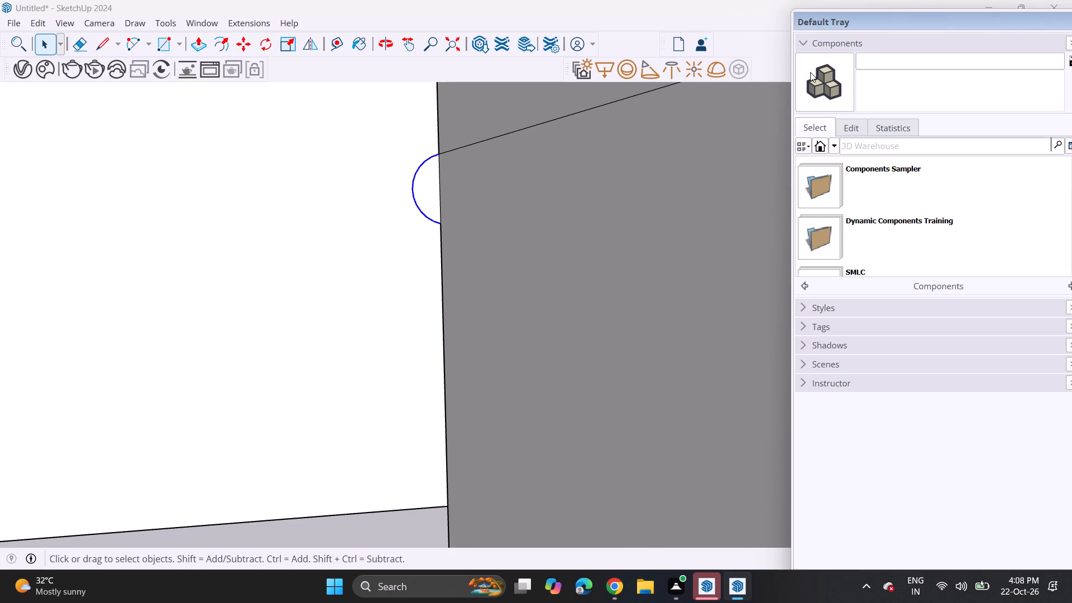
click(808, 40)
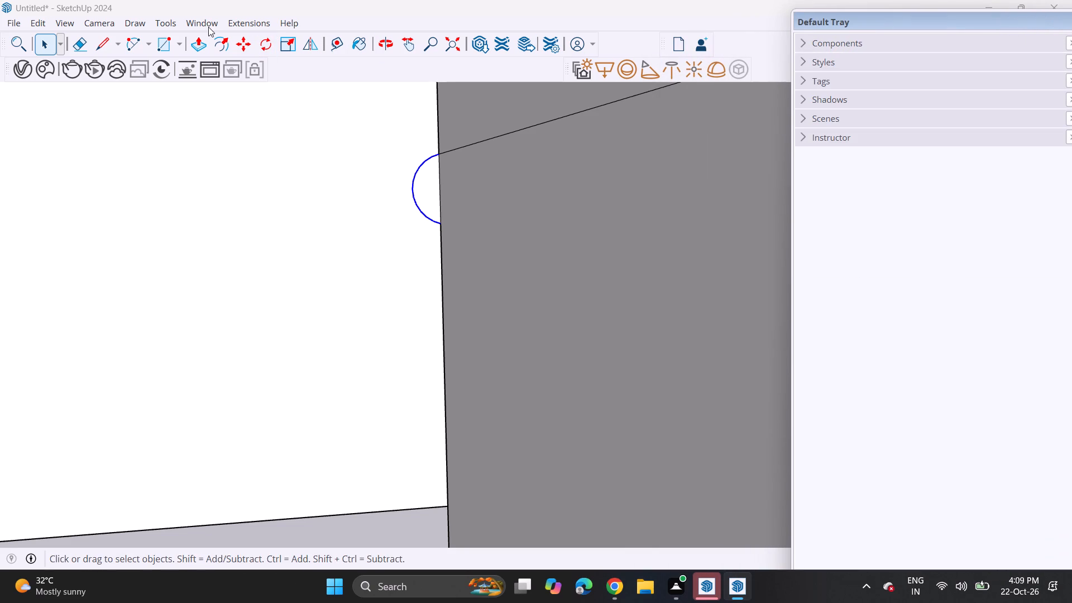
click(132, 25)
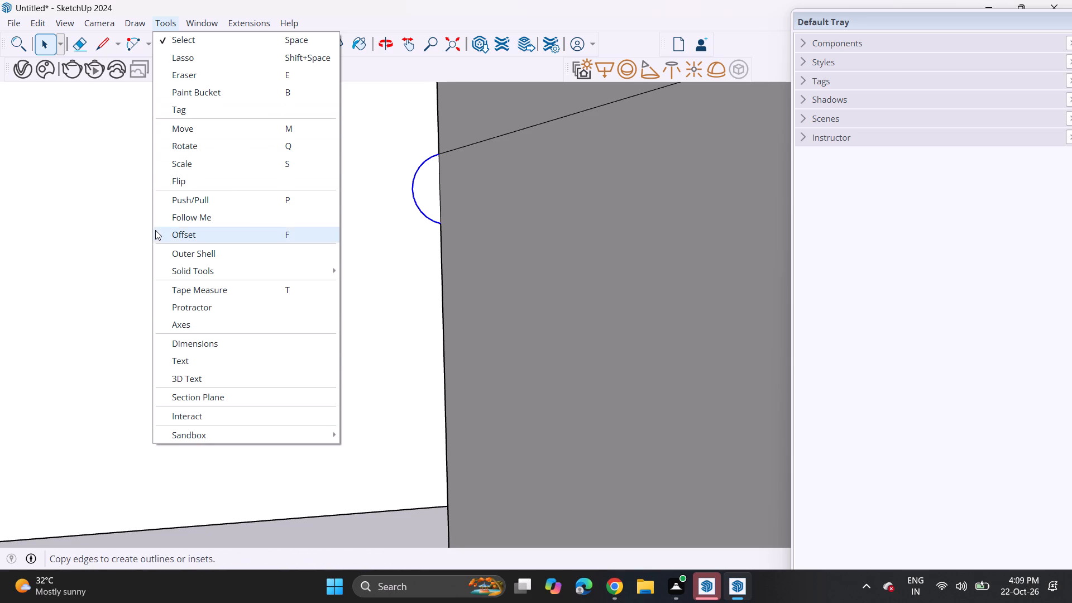
click(417, 203)
click(853, 88)
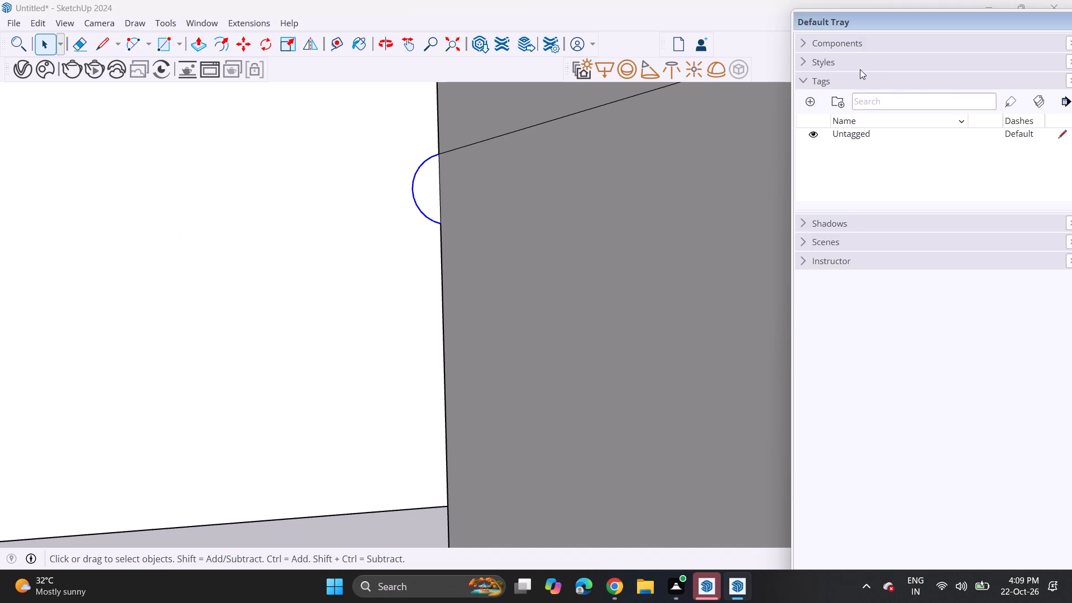
click(860, 69)
scroll(850, 174, down, 6)
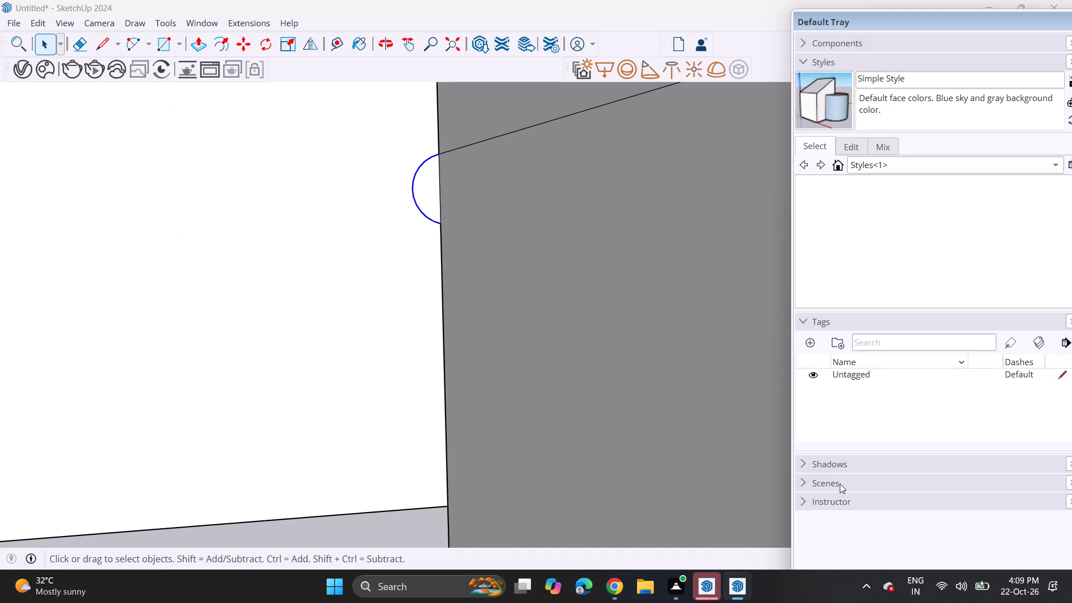
click(845, 466)
scroll(849, 466, down, 14)
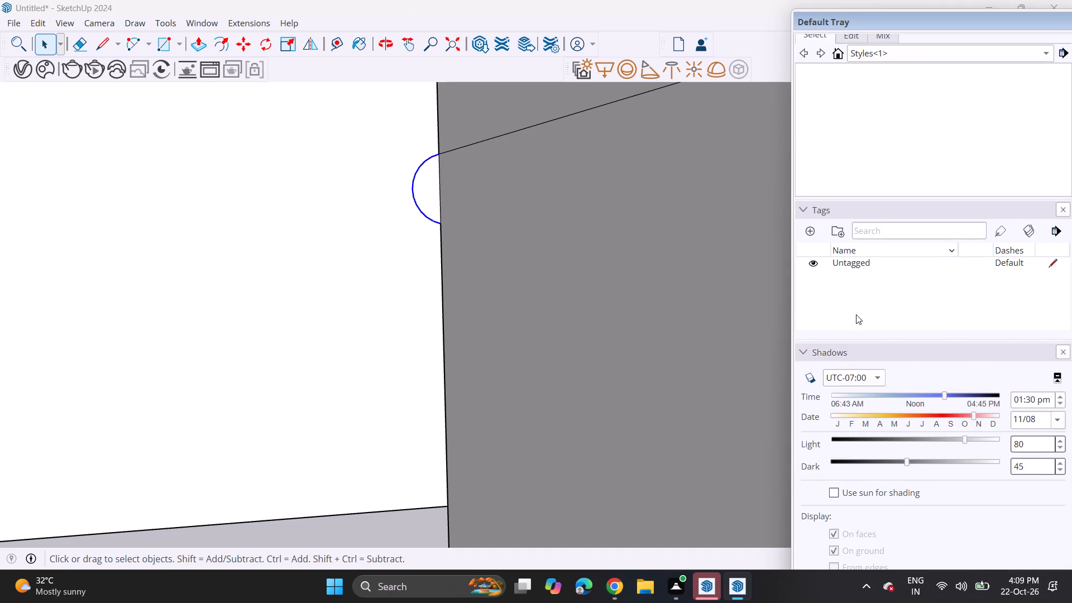
drag(853, 21, 712, 42)
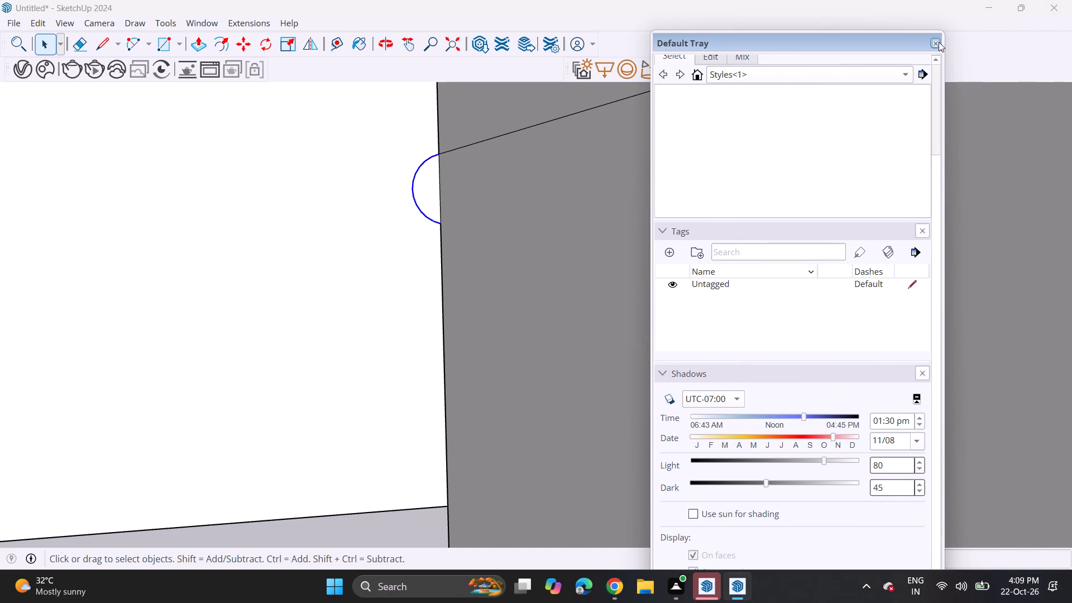
click(939, 42)
Show the Default Tray again and move it aside, clear of the arc and panel.
click(202, 18)
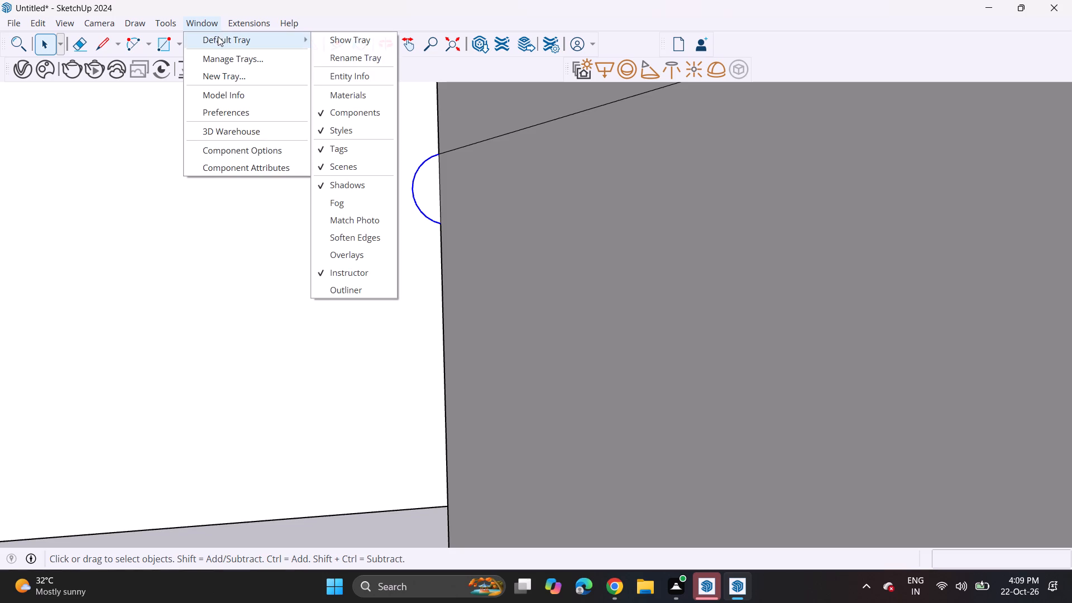
click(334, 45)
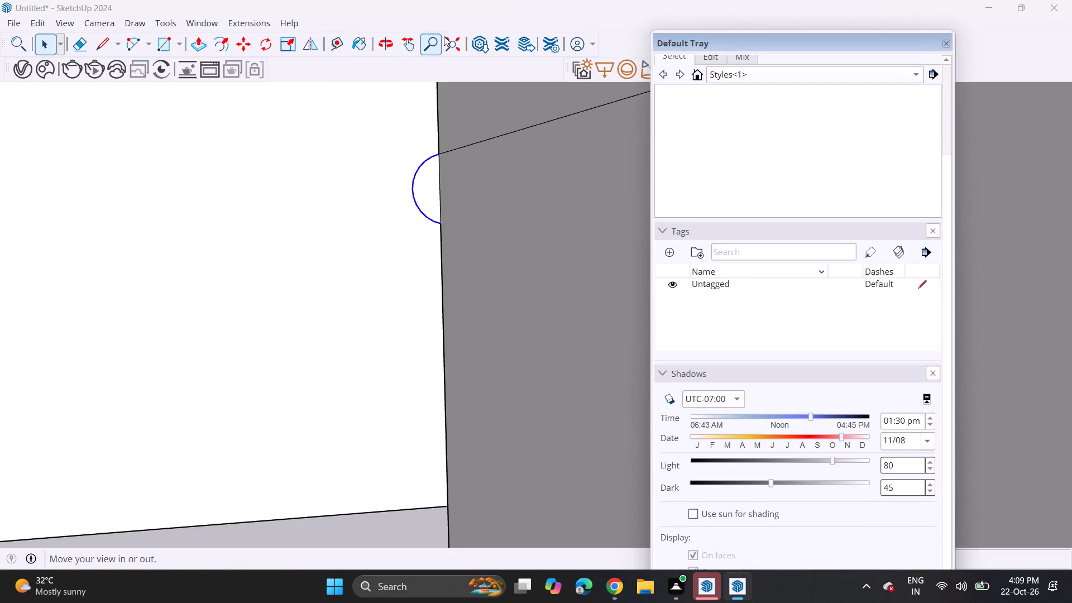
scroll(781, 89, down, 6)
drag(682, 33, 789, 8)
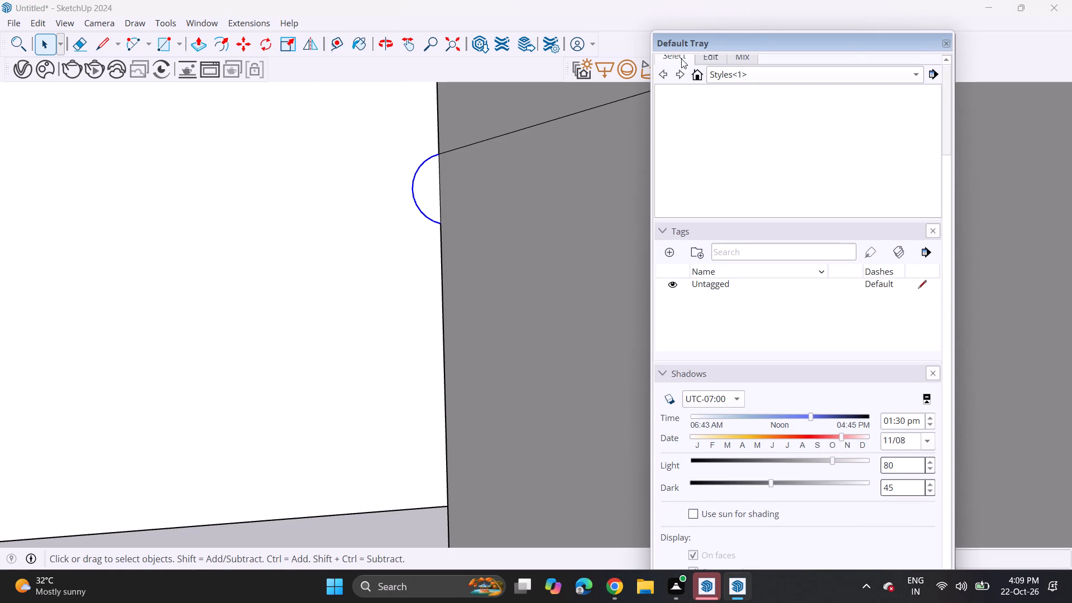
drag(677, 44, 910, 18)
key(space)
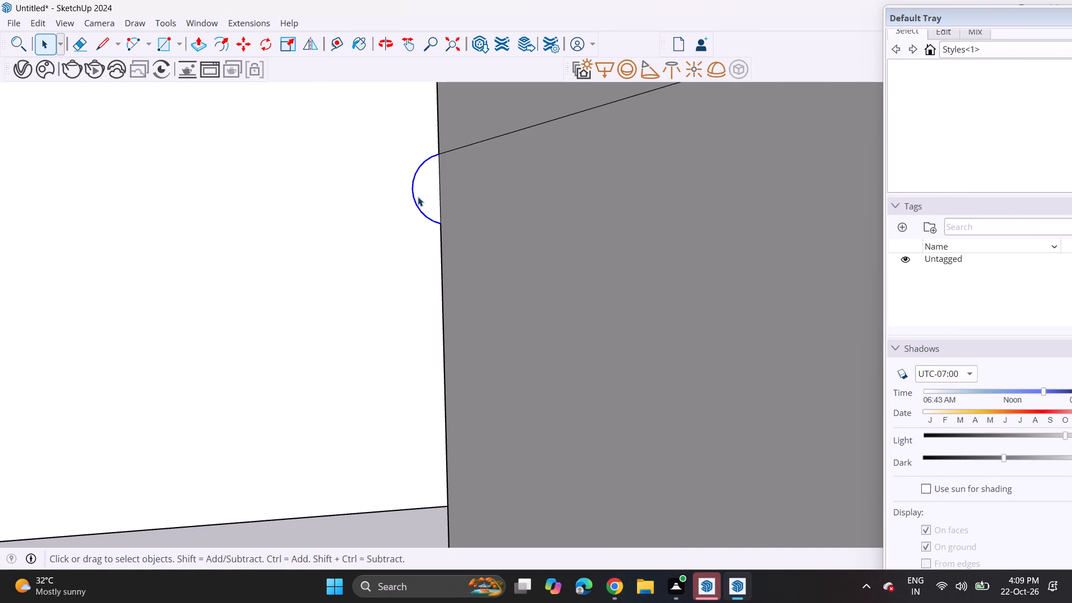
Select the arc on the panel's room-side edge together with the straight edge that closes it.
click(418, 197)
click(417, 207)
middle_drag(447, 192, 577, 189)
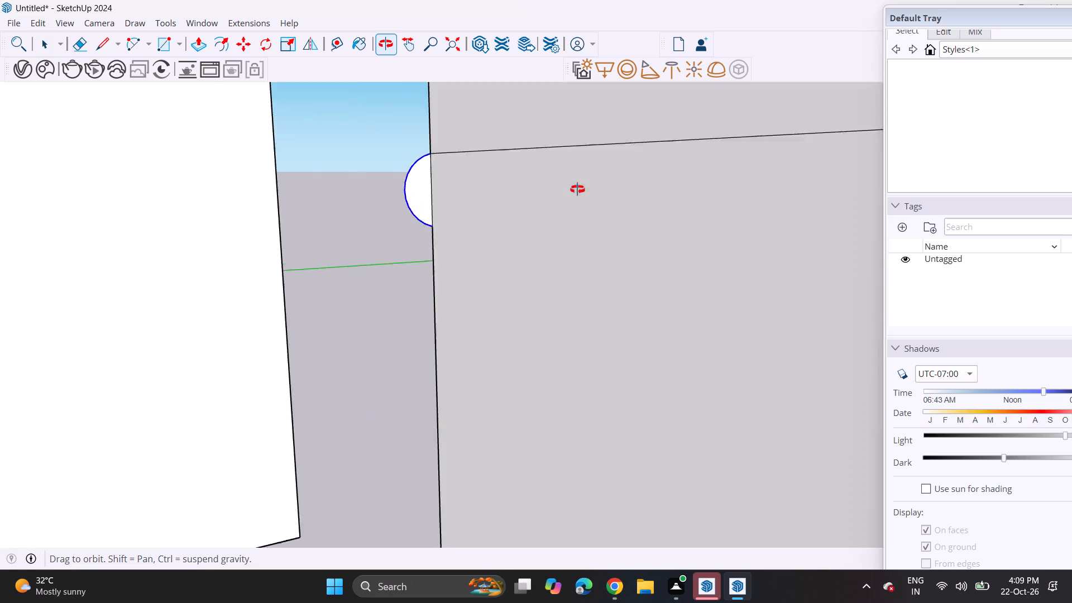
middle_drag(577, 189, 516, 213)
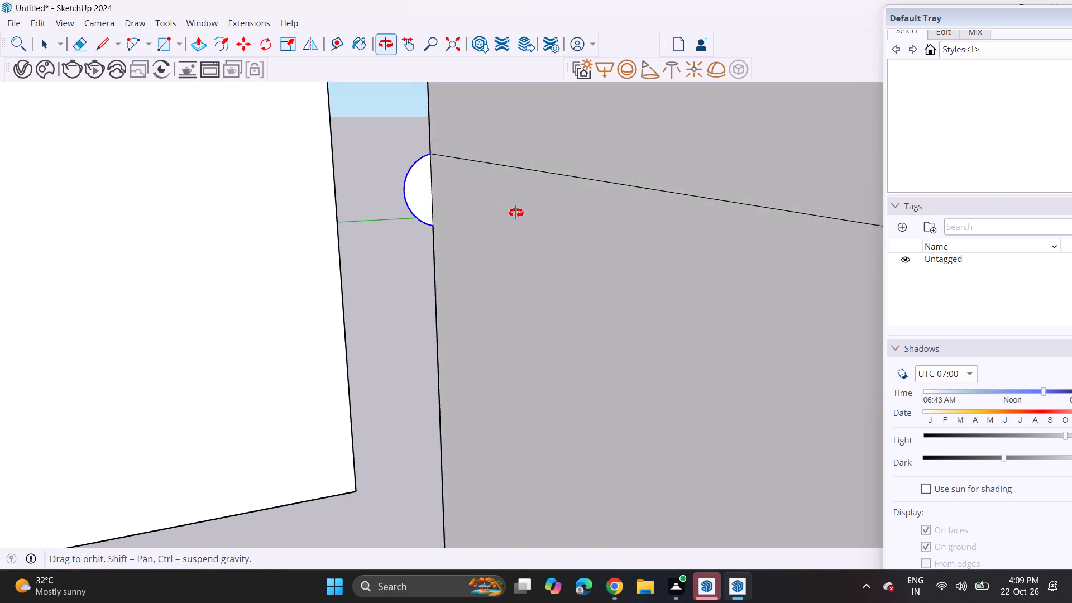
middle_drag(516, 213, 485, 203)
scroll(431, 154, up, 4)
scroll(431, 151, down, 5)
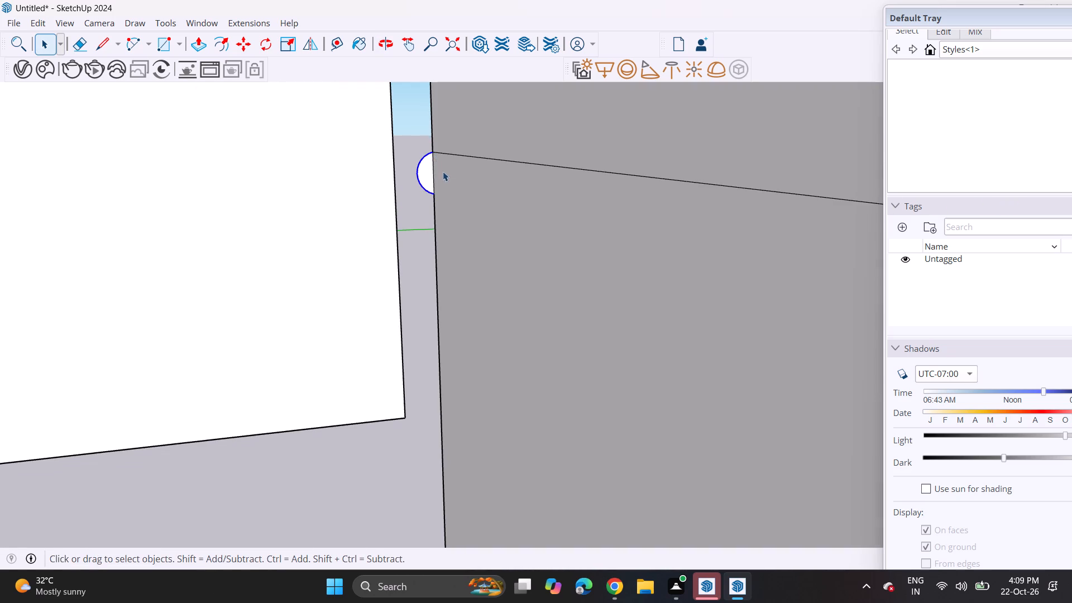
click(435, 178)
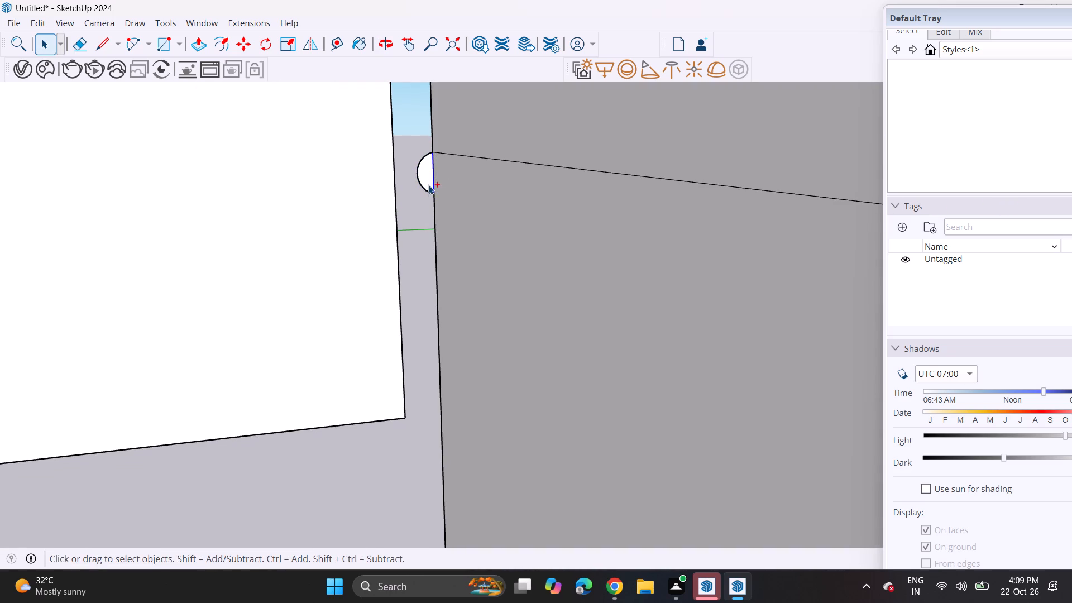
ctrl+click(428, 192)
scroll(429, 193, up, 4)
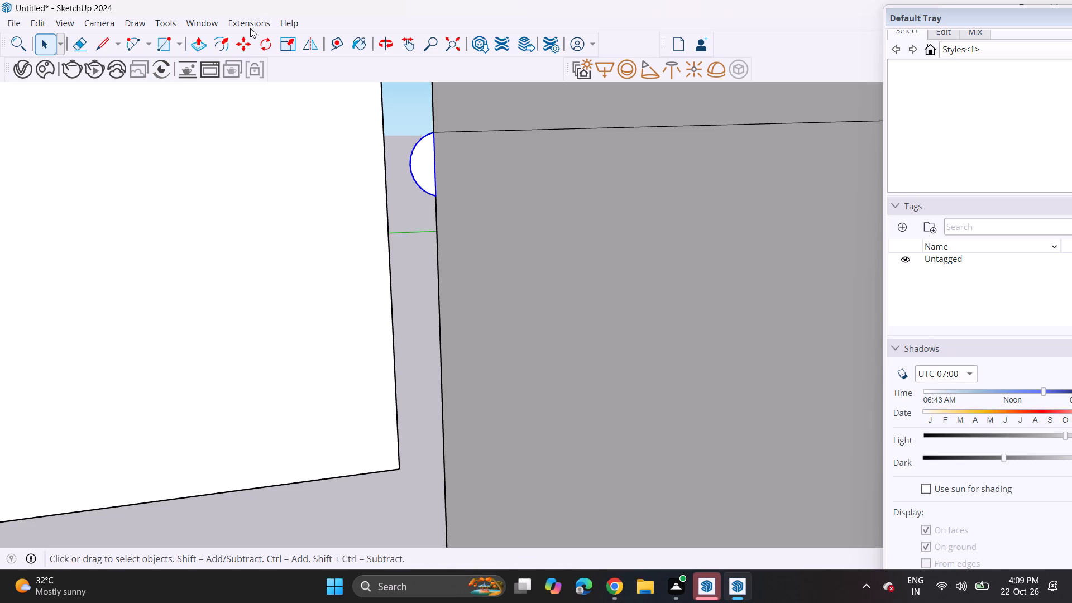
Create a new tray named Tray 1 containing the Entity Info, Materials and Components dialogs.
click(213, 25)
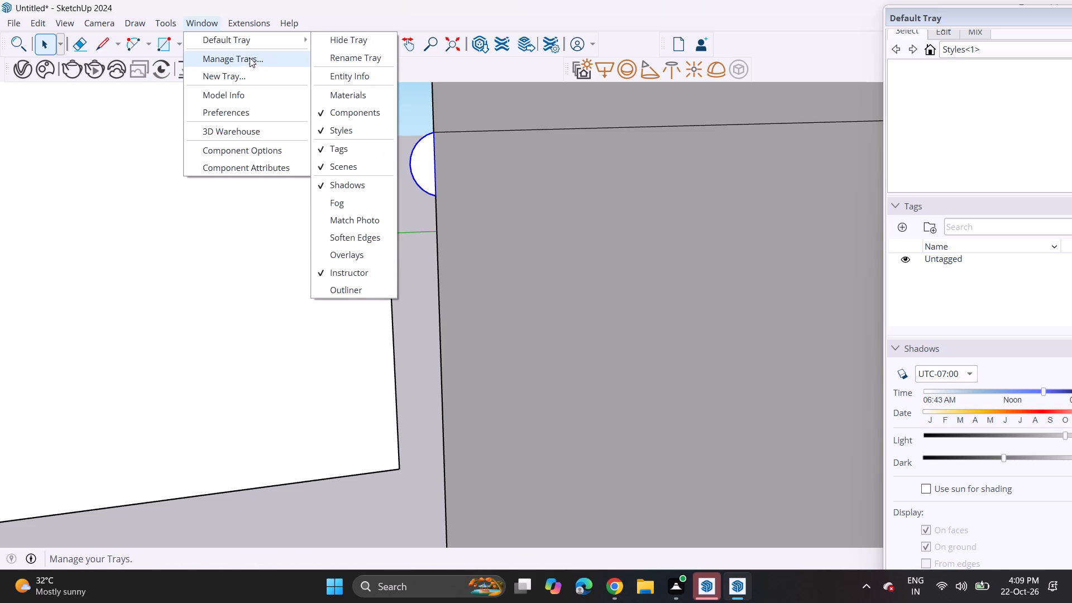
click(250, 63)
scroll(533, 296, down, 2)
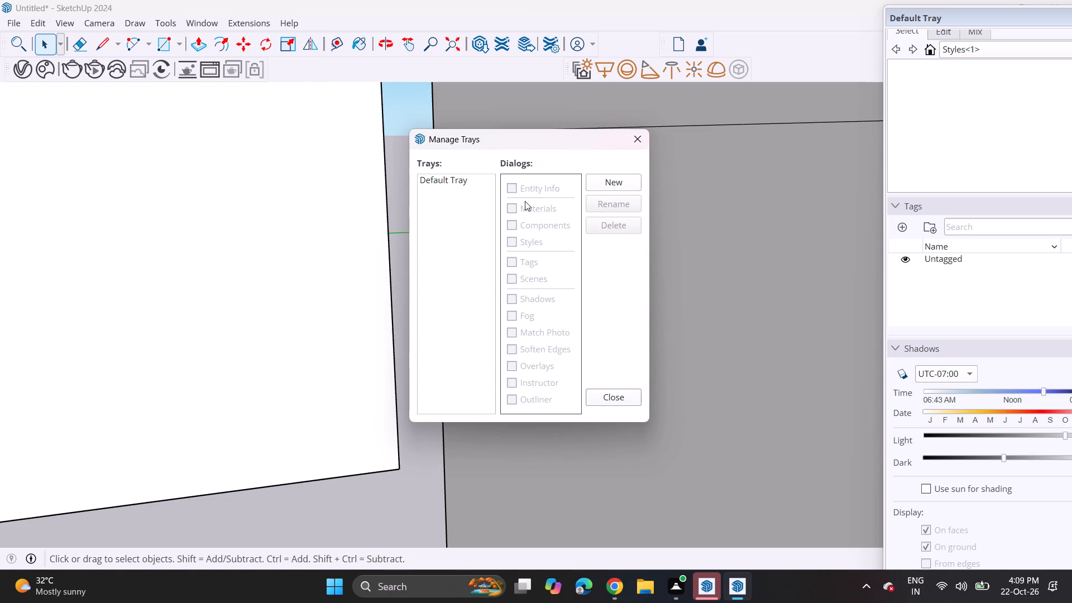
click(511, 185)
click(616, 183)
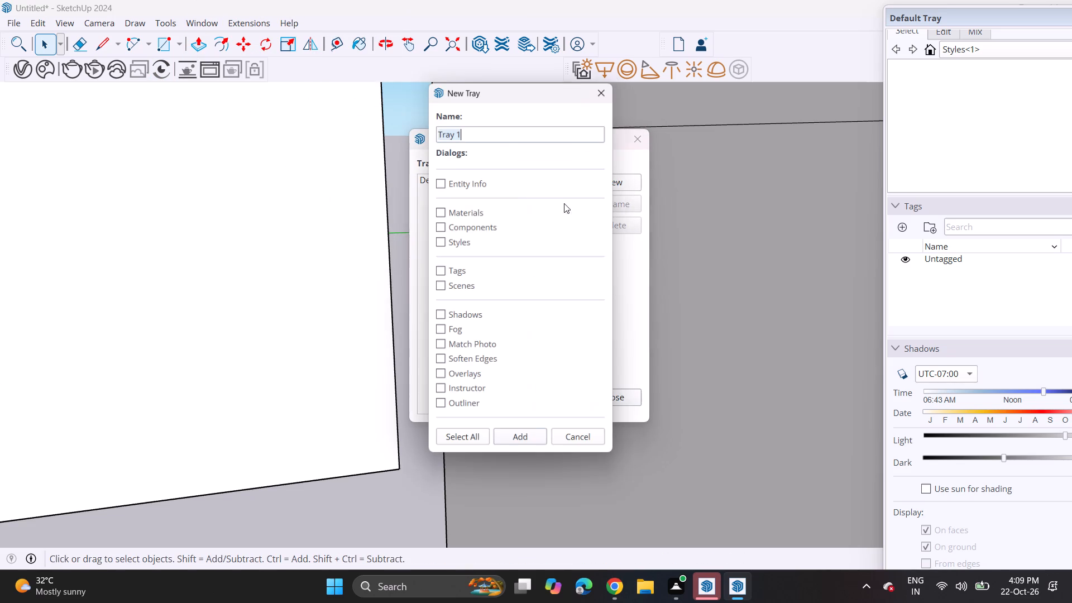
click(443, 176)
click(441, 212)
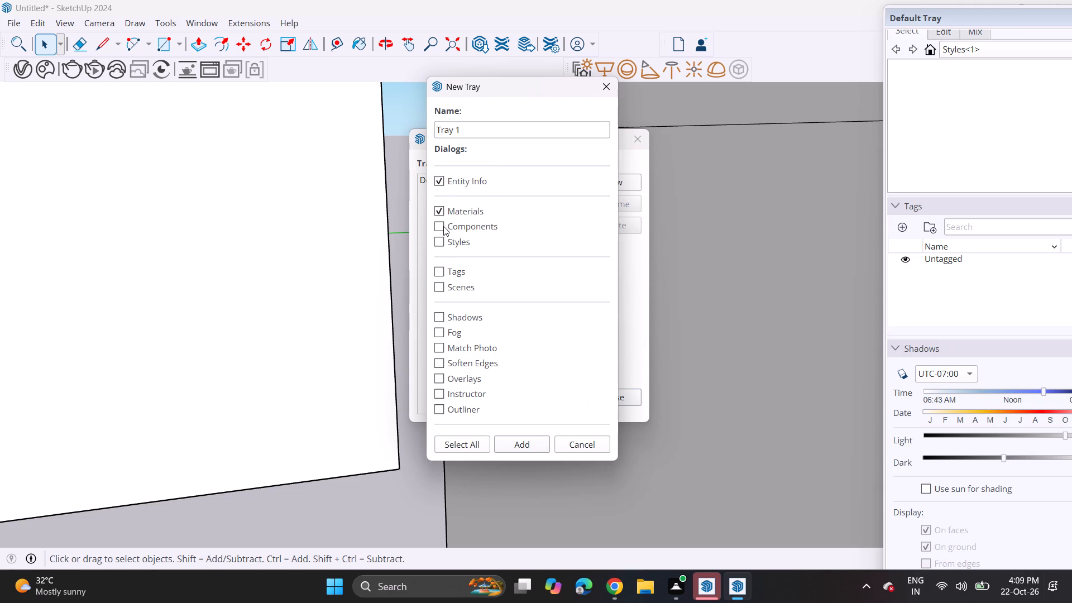
click(443, 228)
click(530, 441)
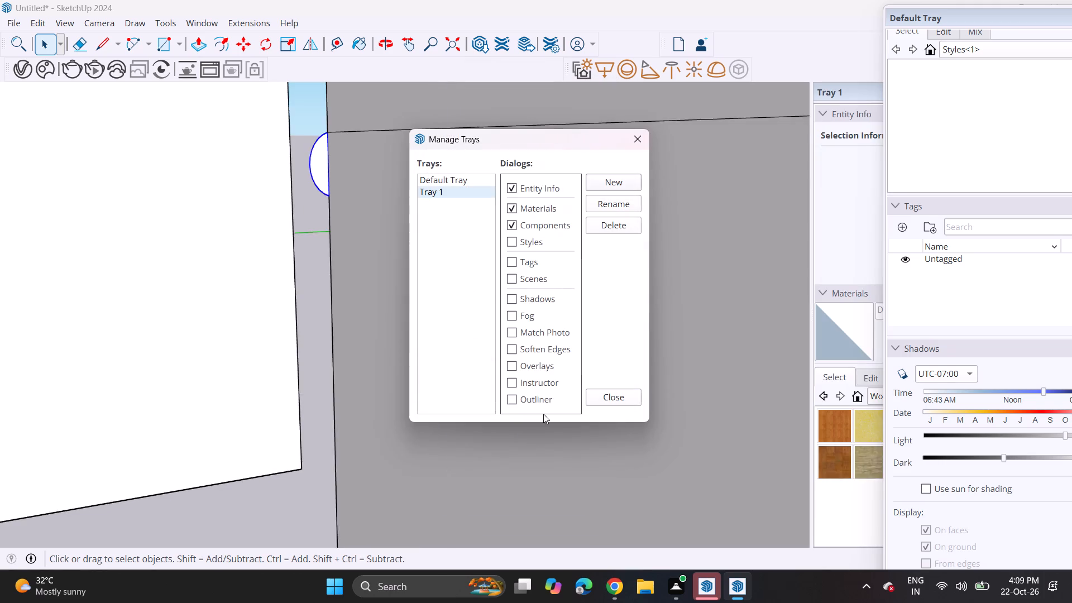
Close the tray manager and clear the Default Tray away from Tray 1.
scroll(642, 295, down, 4)
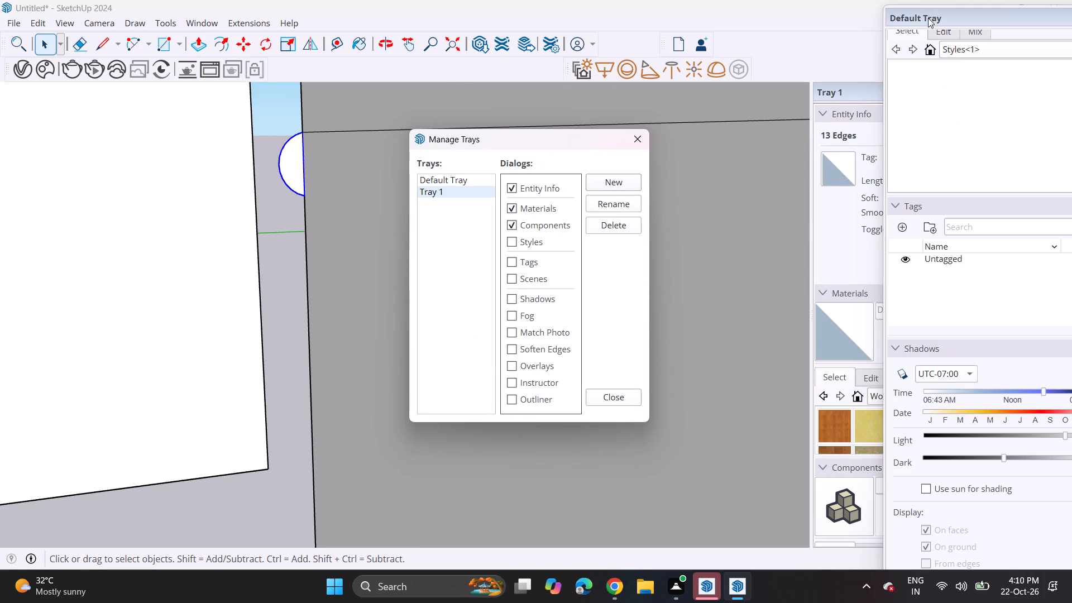
drag(928, 18, 716, 69)
drag(902, 24, 830, 32)
click(915, 21)
click(631, 129)
drag(918, 20, 913, 21)
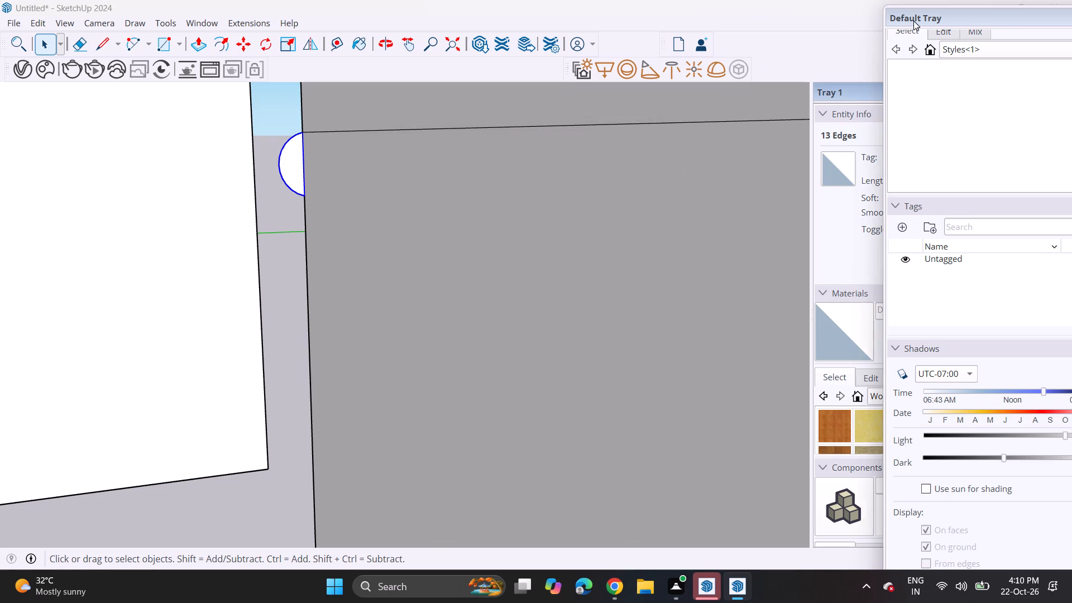
drag(913, 21, 597, 69)
click(856, 68)
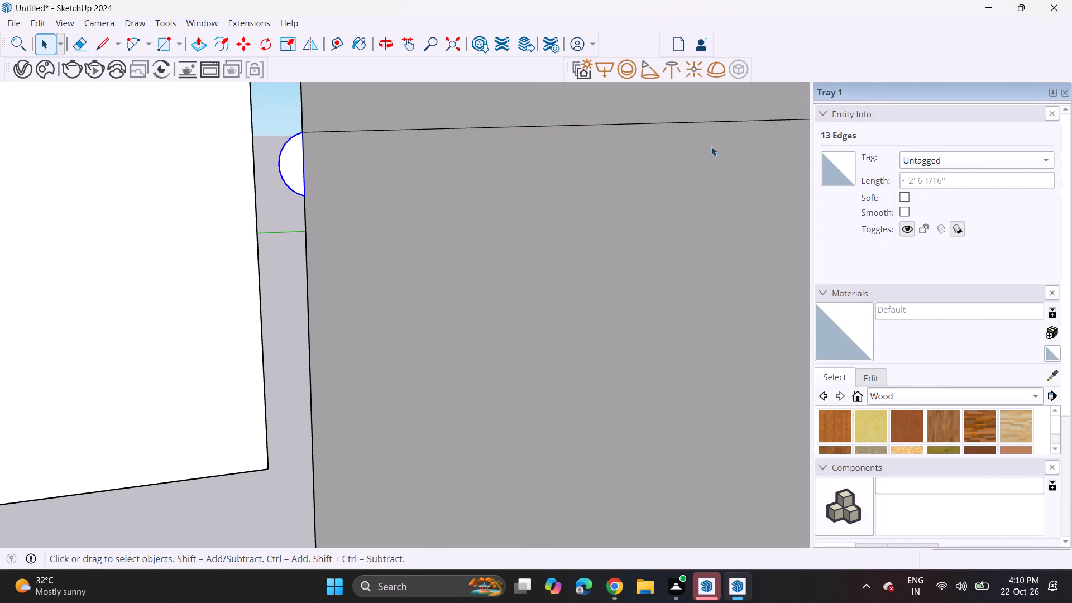
Set the number of segments of the arc on the panel edge to 60.
click(288, 144)
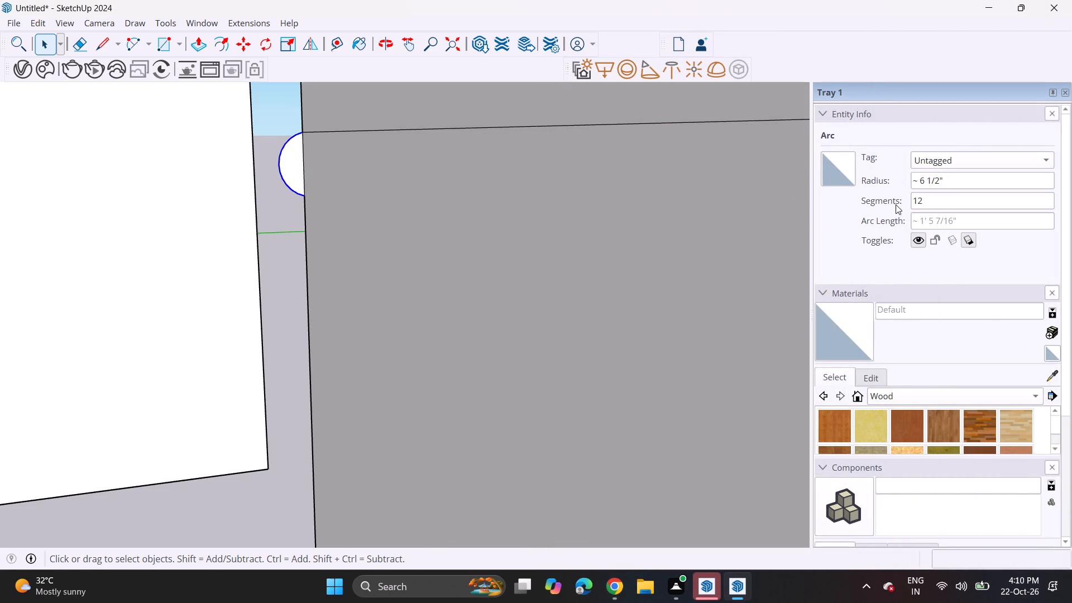
click(947, 200)
key(BackSpace)
key(BackSpace)
key(BackSpace)
text(60)
key(Return)
key(space)
key(m)
key(m)
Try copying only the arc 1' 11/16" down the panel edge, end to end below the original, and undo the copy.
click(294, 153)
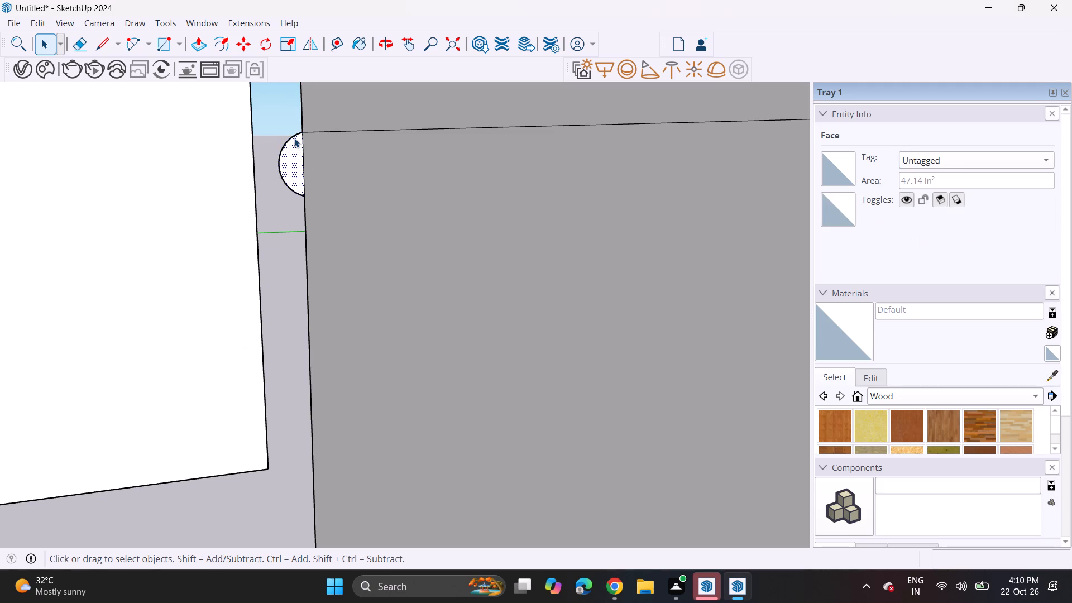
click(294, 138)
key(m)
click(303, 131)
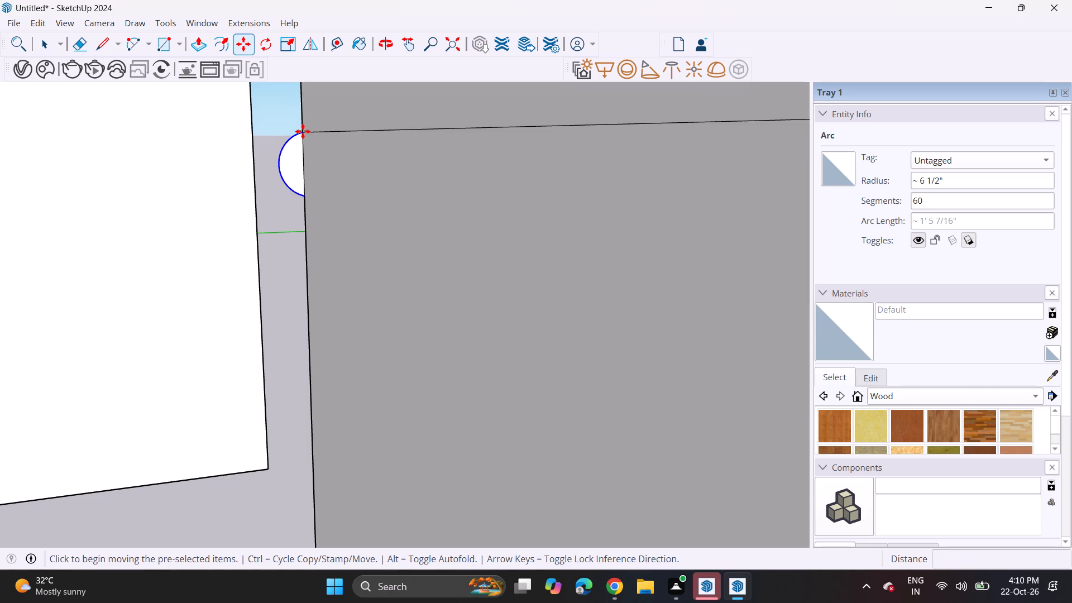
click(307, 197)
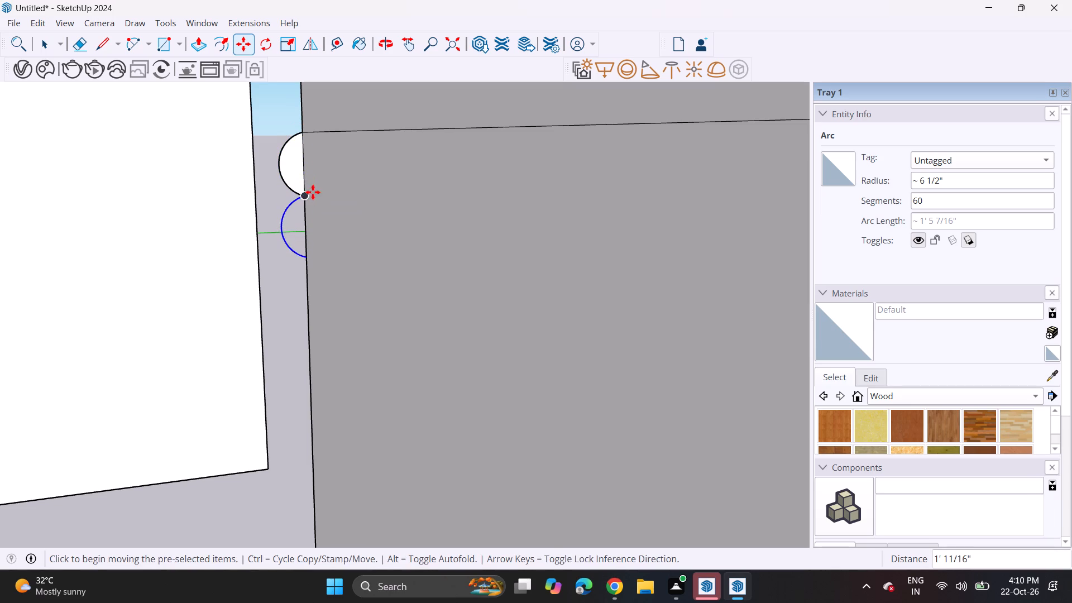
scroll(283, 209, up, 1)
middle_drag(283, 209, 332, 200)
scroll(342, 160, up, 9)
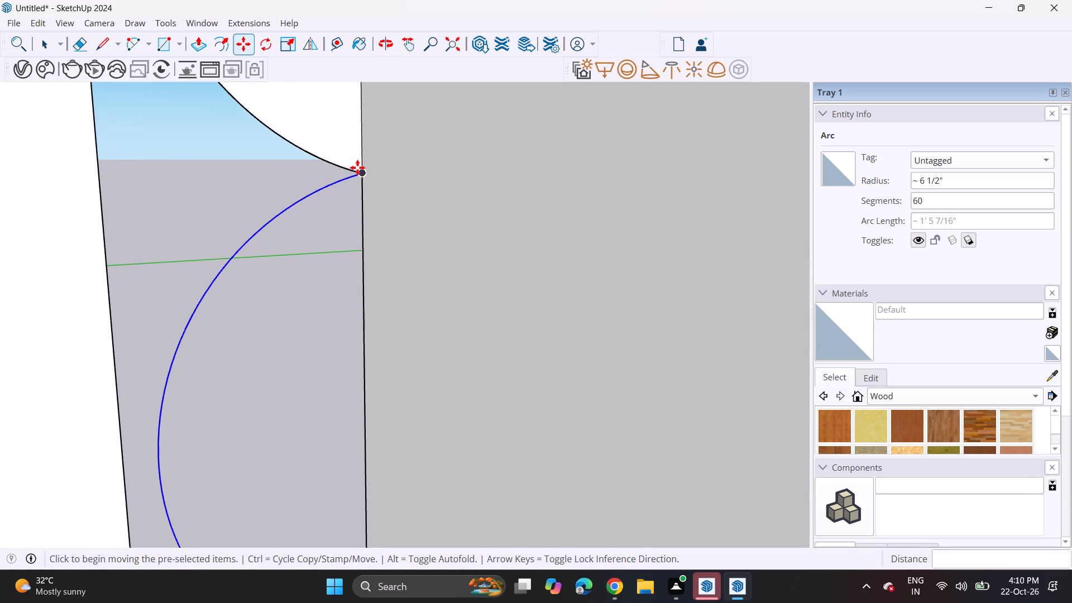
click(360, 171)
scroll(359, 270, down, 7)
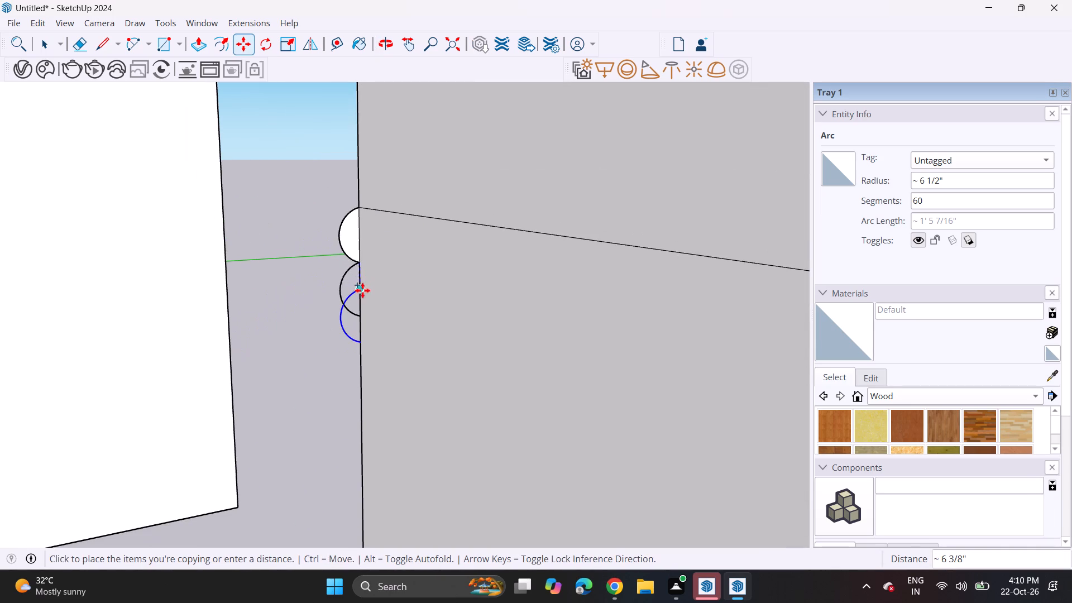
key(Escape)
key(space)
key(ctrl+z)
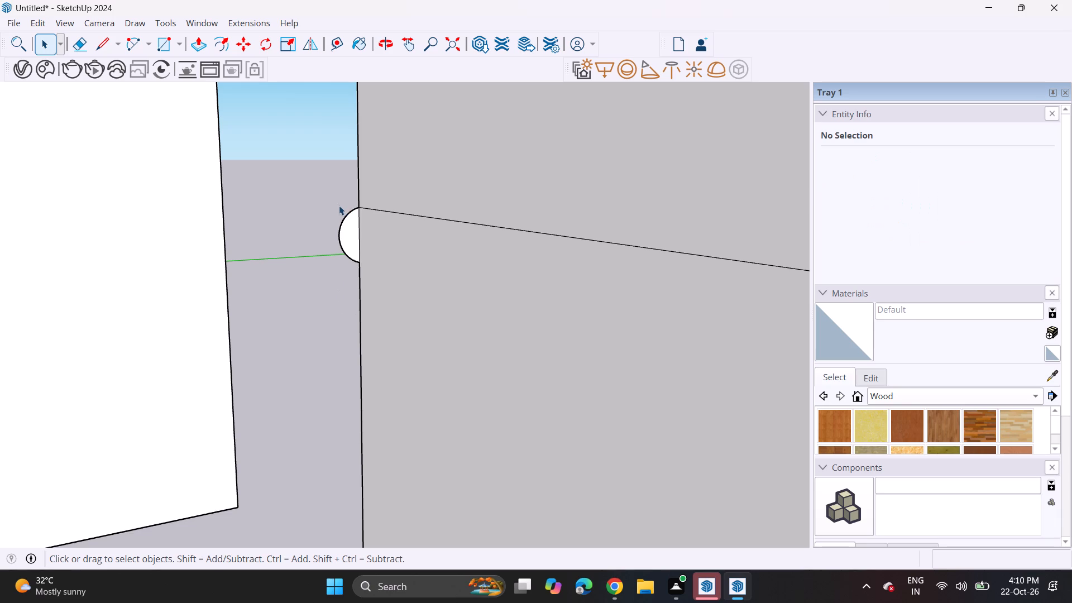
Copy the half-round face with its arc and straight edge about 1' 9/16" down the panel edge, end to end below the original.
click(352, 232)
scroll(350, 233, up, 6)
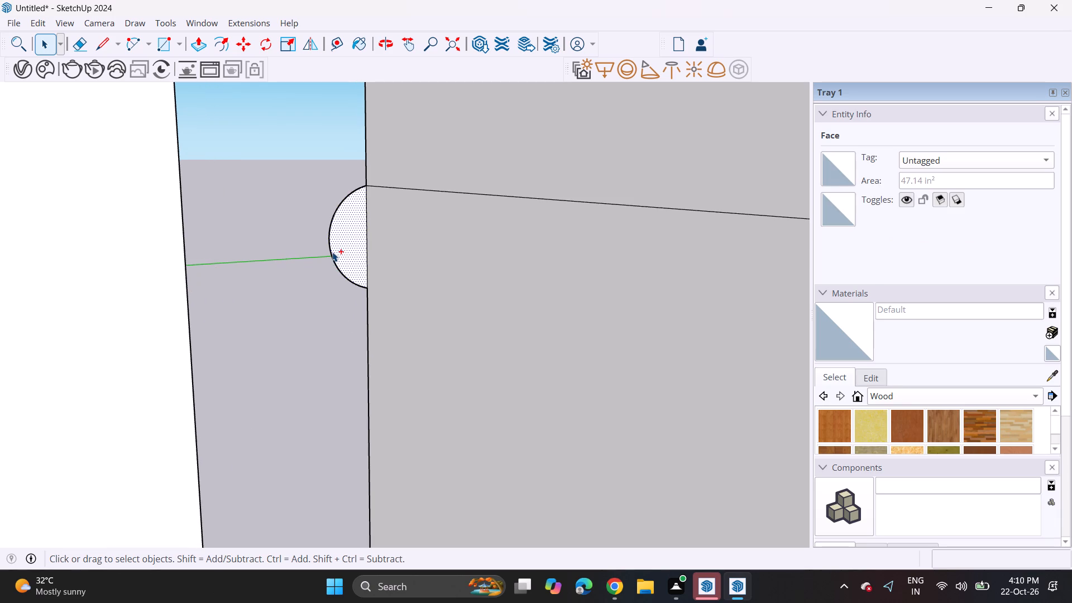
ctrl+click(332, 251)
ctrl+click(364, 212)
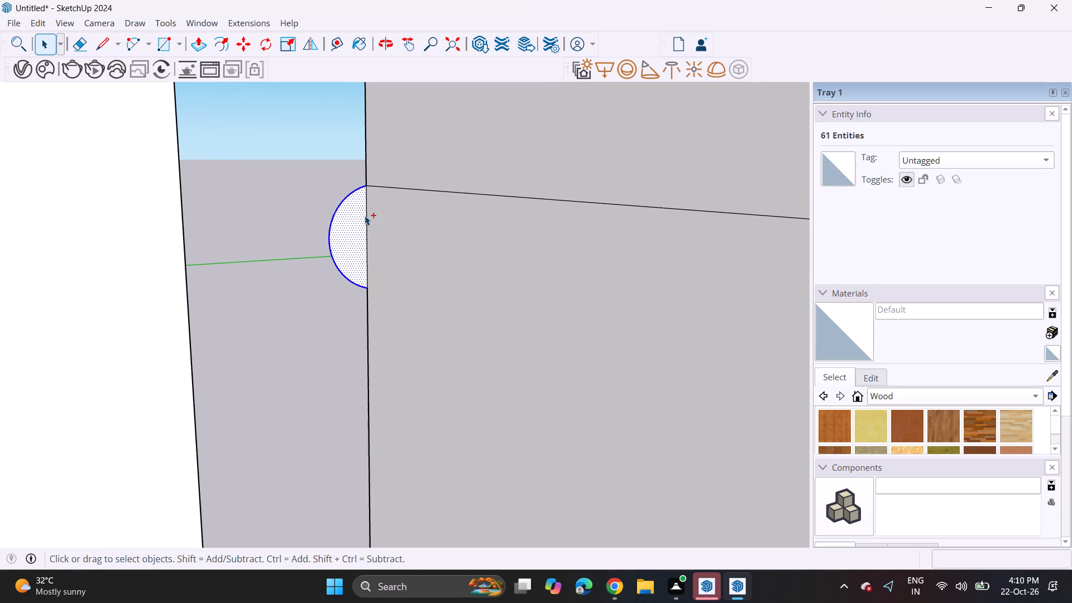
ctrl+click(365, 216)
key(m)
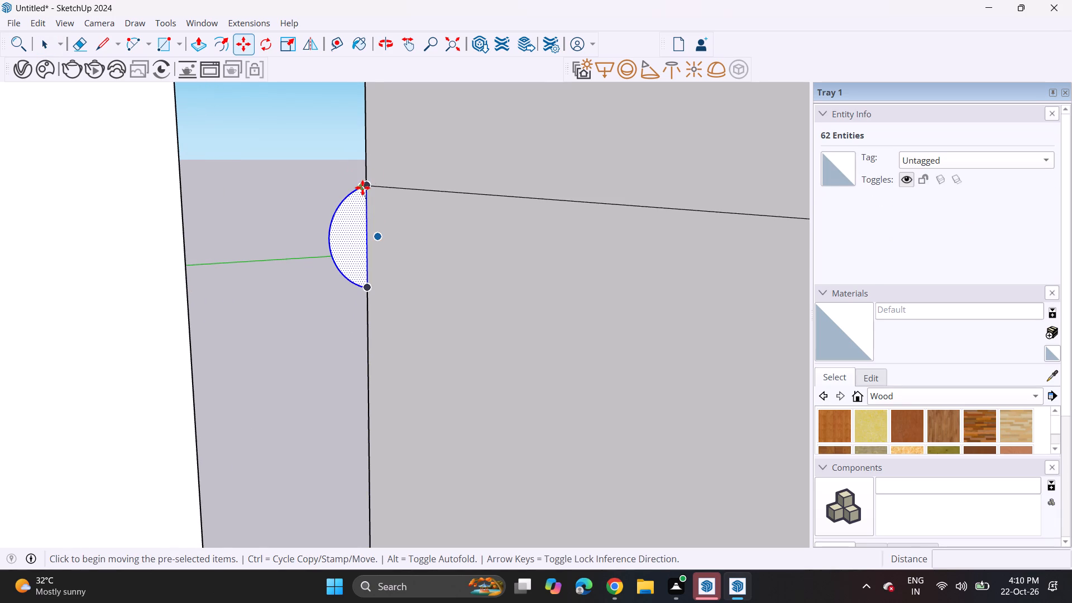
click(362, 188)
click(370, 287)
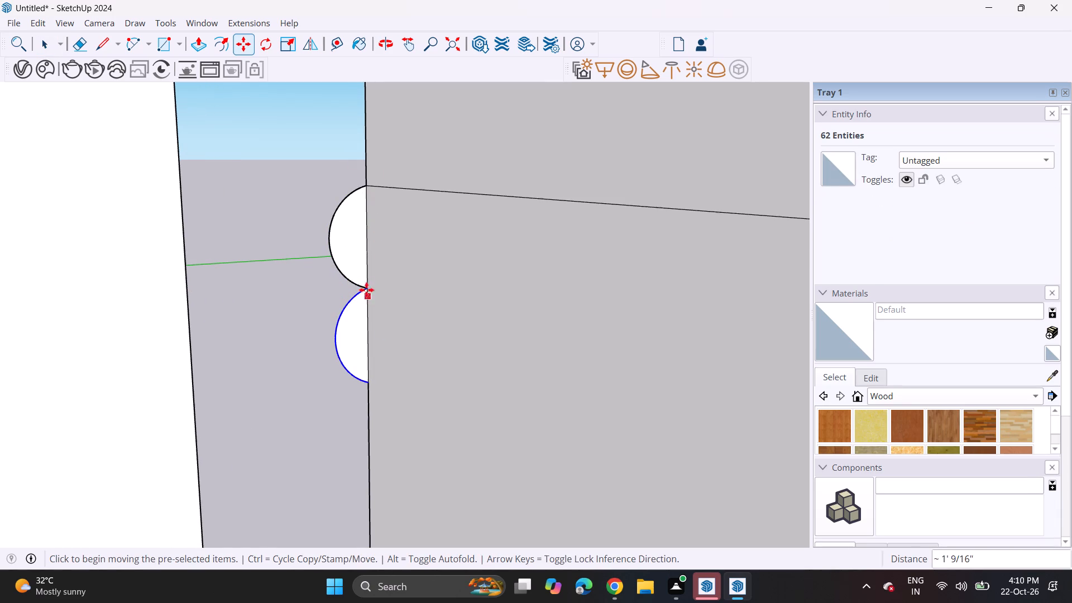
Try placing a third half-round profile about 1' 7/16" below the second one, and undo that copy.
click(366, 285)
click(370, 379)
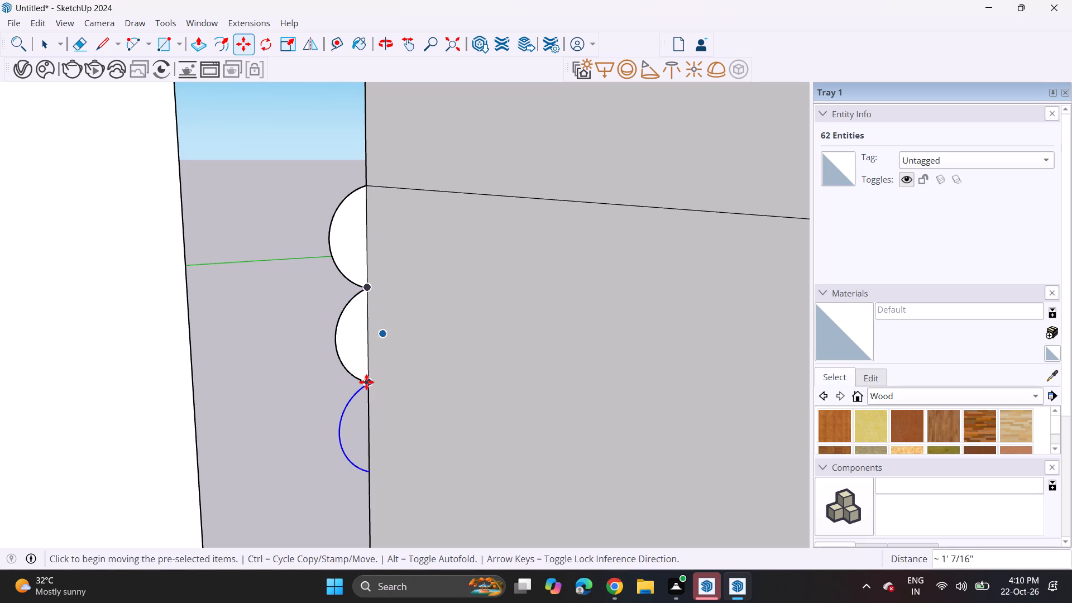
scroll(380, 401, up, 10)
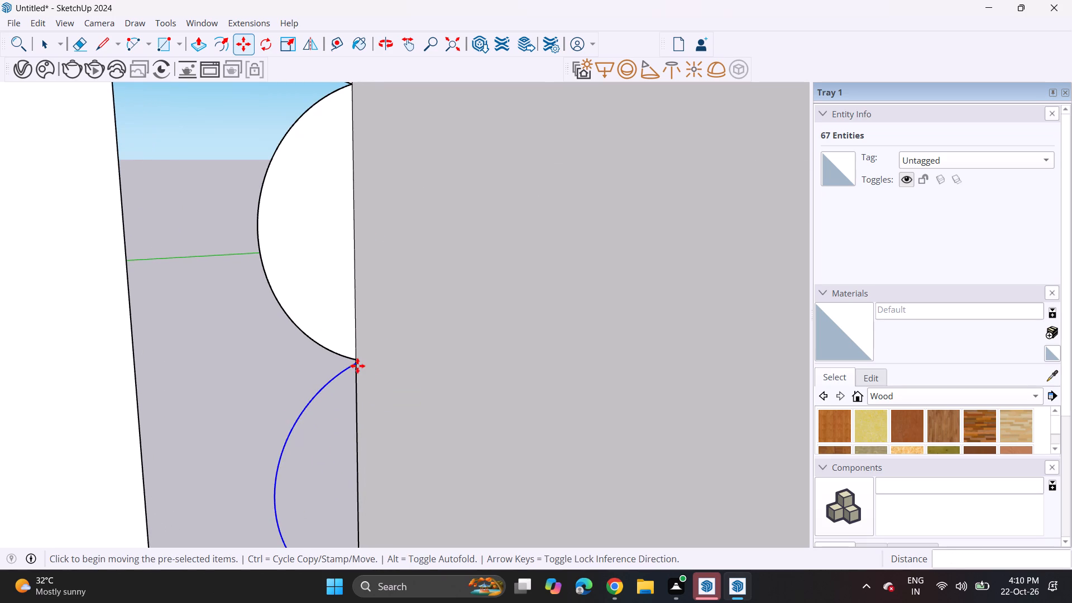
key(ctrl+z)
Copy the second half-round face with its edges about 1' 3/8" down from its upper end point, as the third profile.
key(space)
double_click(336, 303)
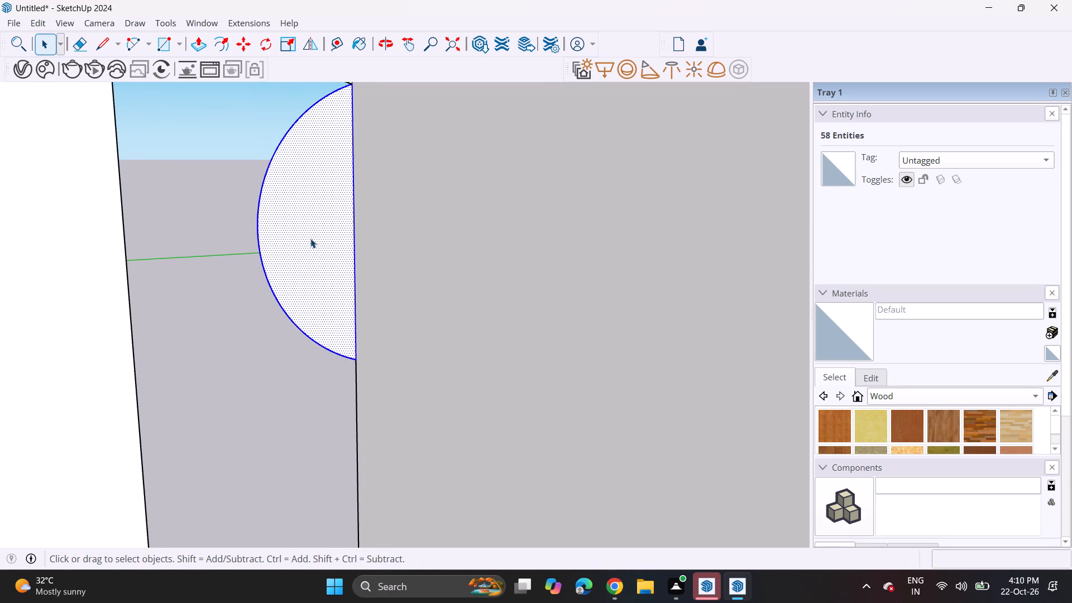
scroll(310, 238, down, 5)
click(243, 45)
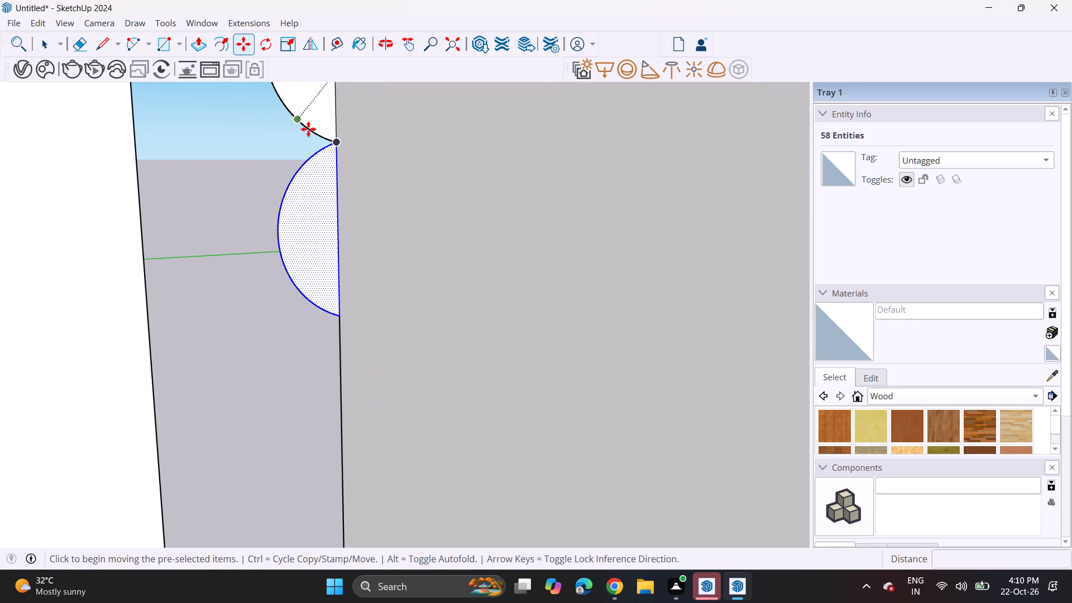
click(337, 146)
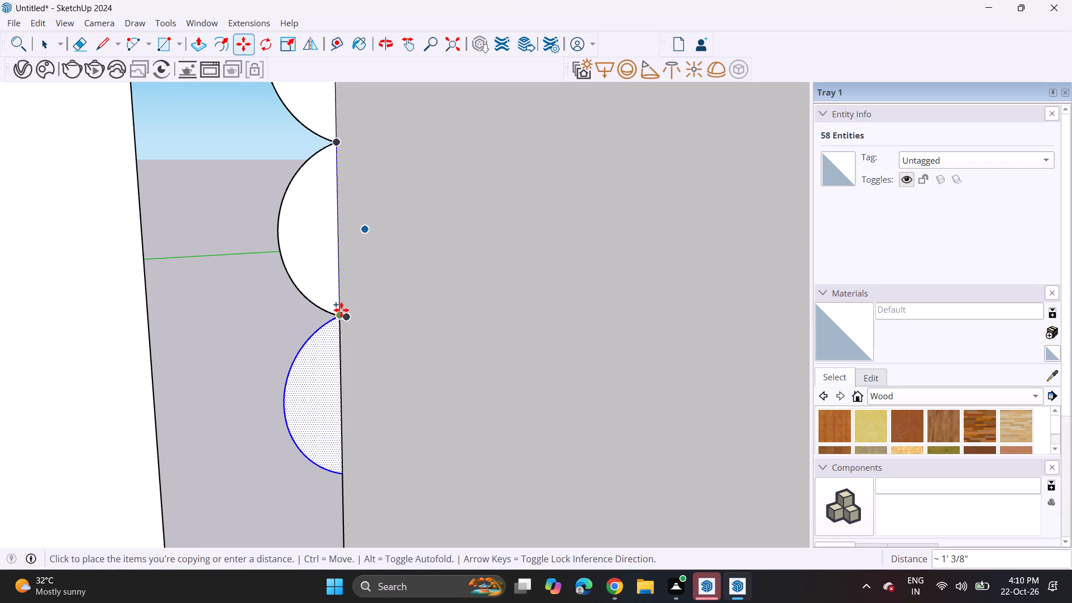
click(339, 317)
Place the third half-round profile and copy it end to end down the panel edge, about 1' 3/8" apart, as the fourth and fifth profiles.
click(341, 316)
scroll(333, 366, down, 7)
shift+scroll(334, 371, up, 1)
shift+middle_drag(336, 351, 337, 305)
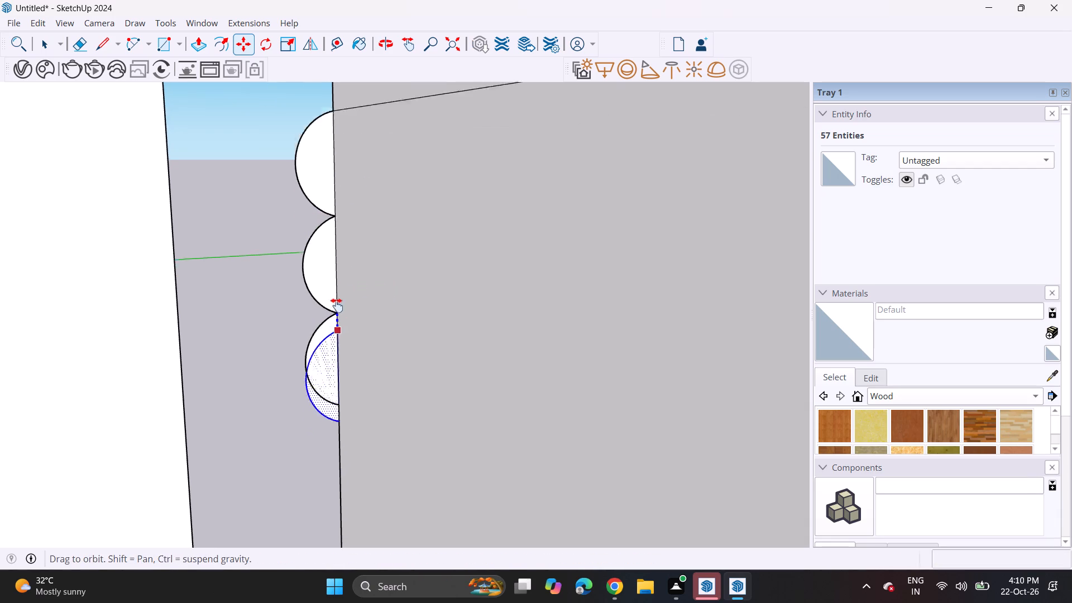
shift+middle_drag(337, 305, 338, 200)
click(343, 280)
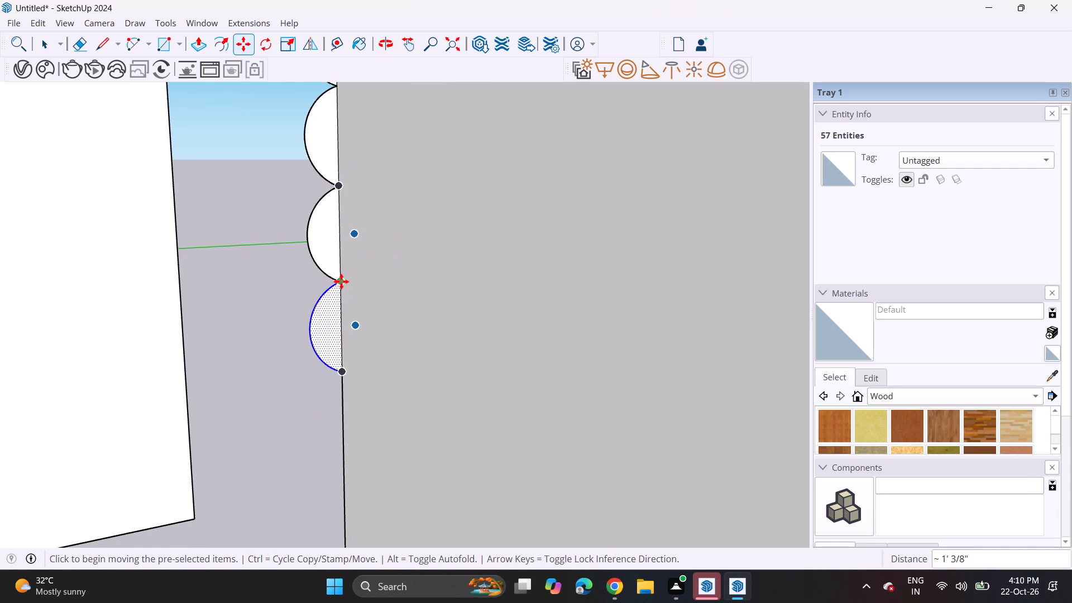
click(341, 281)
scroll(339, 326, down, 6)
shift+middle_drag(338, 295, 338, 207)
click(342, 266)
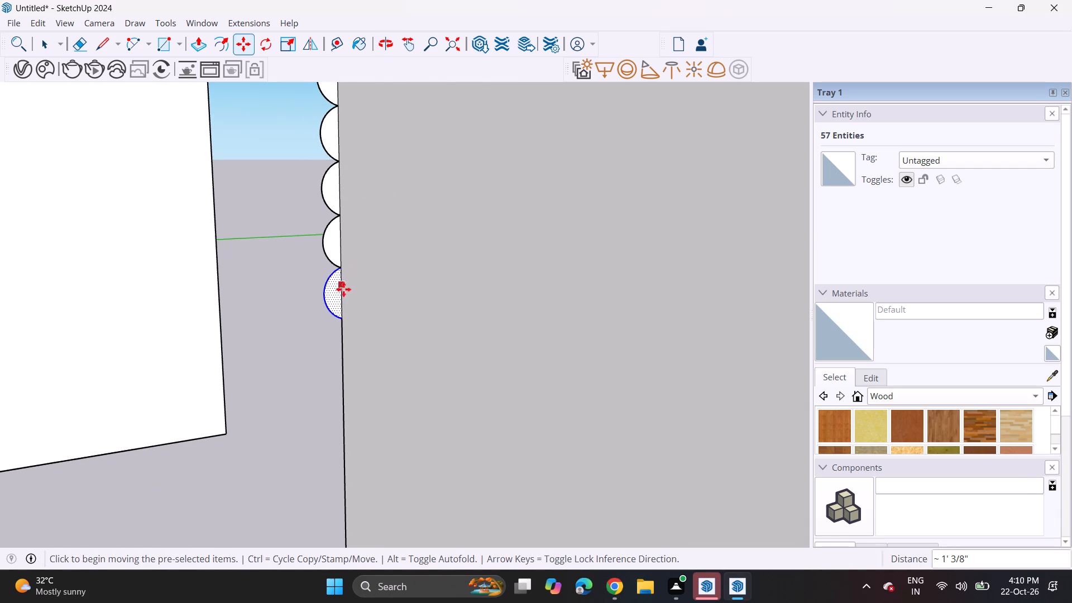
Copy the half-round profile about 1' 3/8" and again about 1' 1/4" down the panel edge, as the sixth and seventh profiles.
click(341, 268)
scroll(341, 293, down, 6)
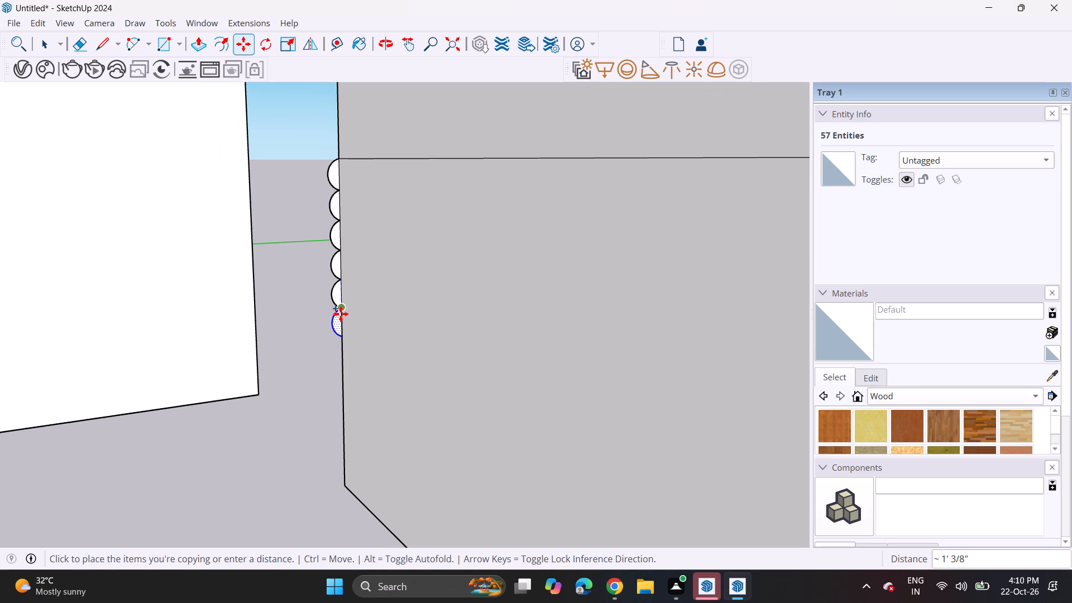
click(344, 307)
scroll(350, 302, up, 10)
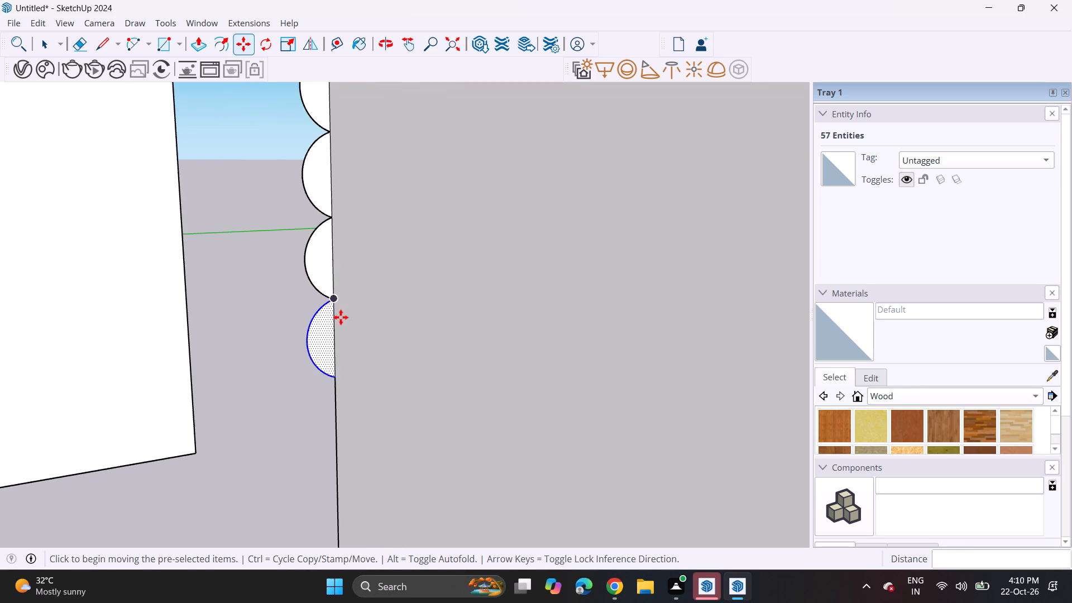
scroll(341, 313, up, 6)
click(327, 292)
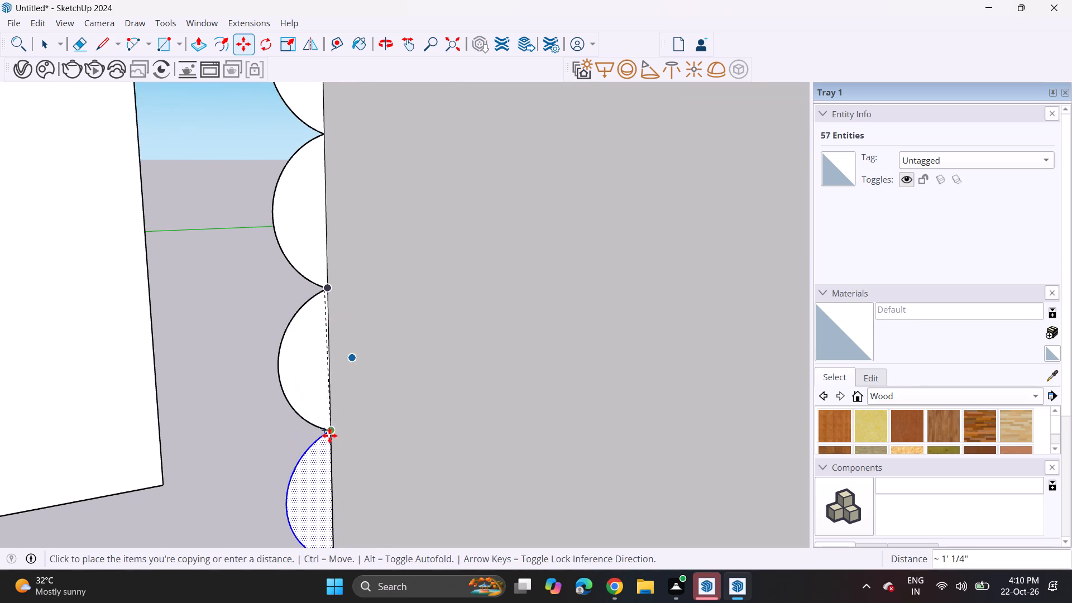
click(331, 432)
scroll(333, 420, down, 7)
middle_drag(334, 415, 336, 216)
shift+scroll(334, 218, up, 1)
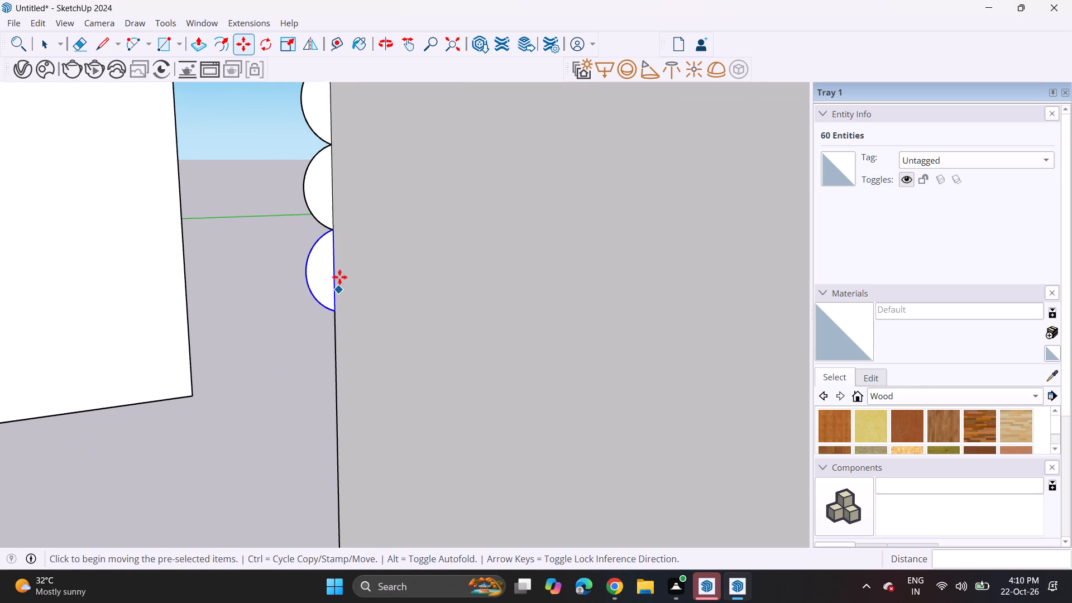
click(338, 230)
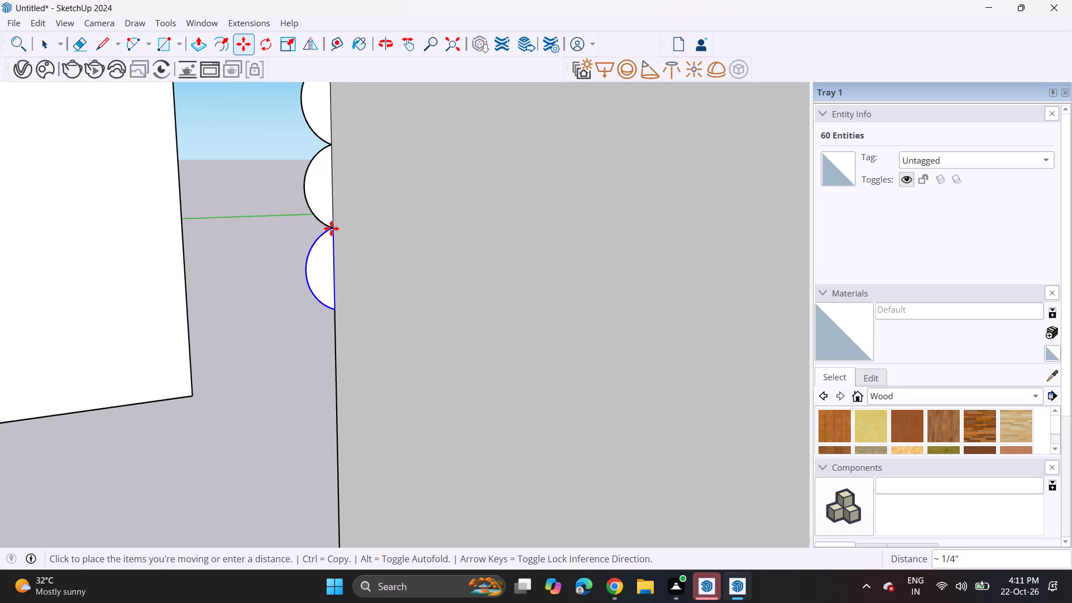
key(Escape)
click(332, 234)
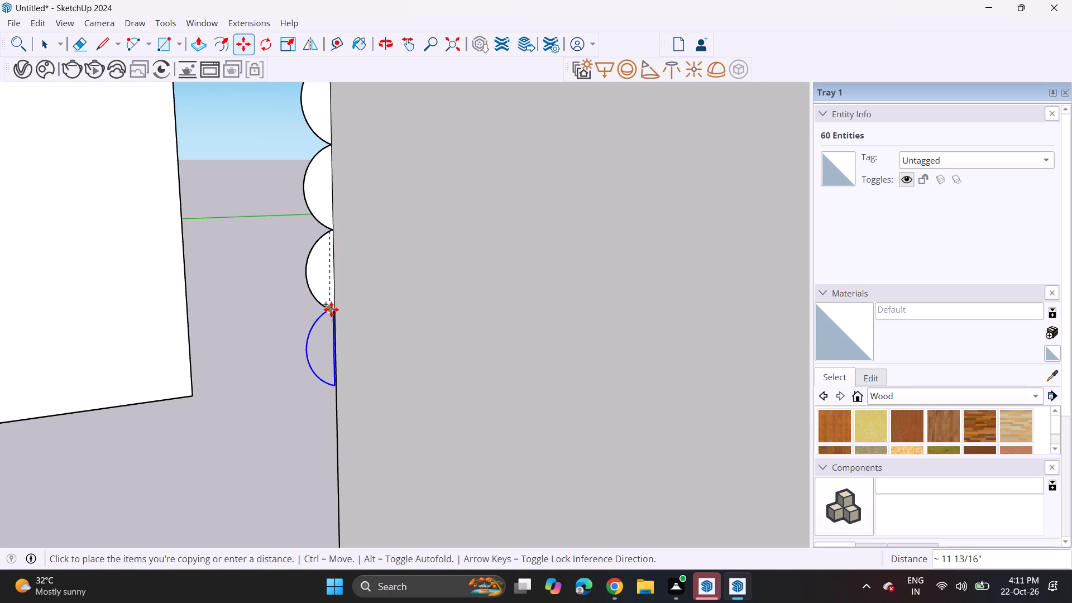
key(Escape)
Select the lowest half-round face with its edges and copy it about 1' 3/8" and 1' 3/16" down, as the eighth and ninth profiles.
key(space)
double_click(328, 276)
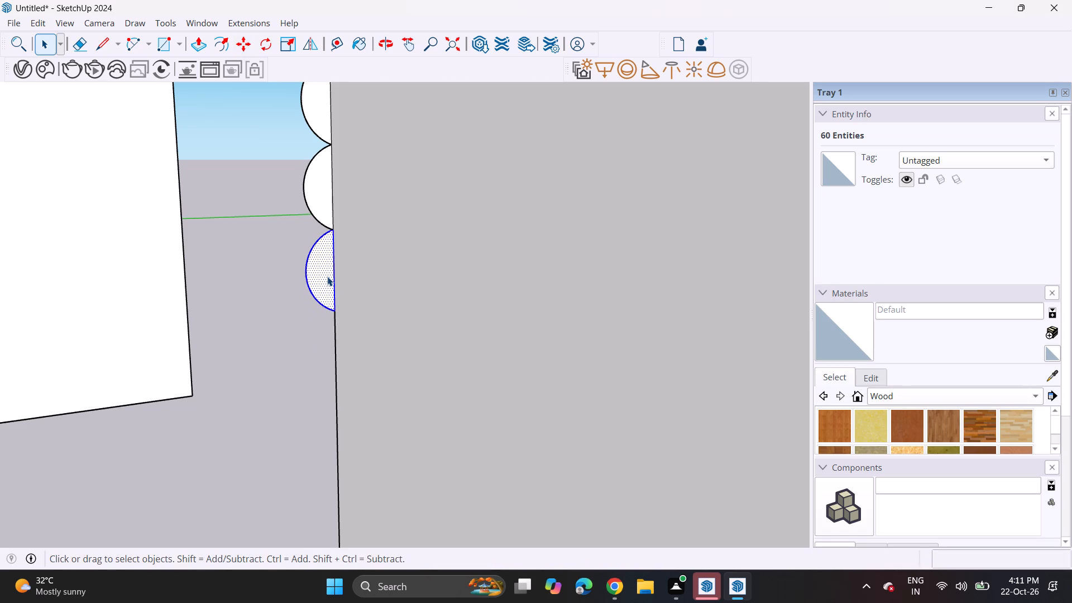
key(m)
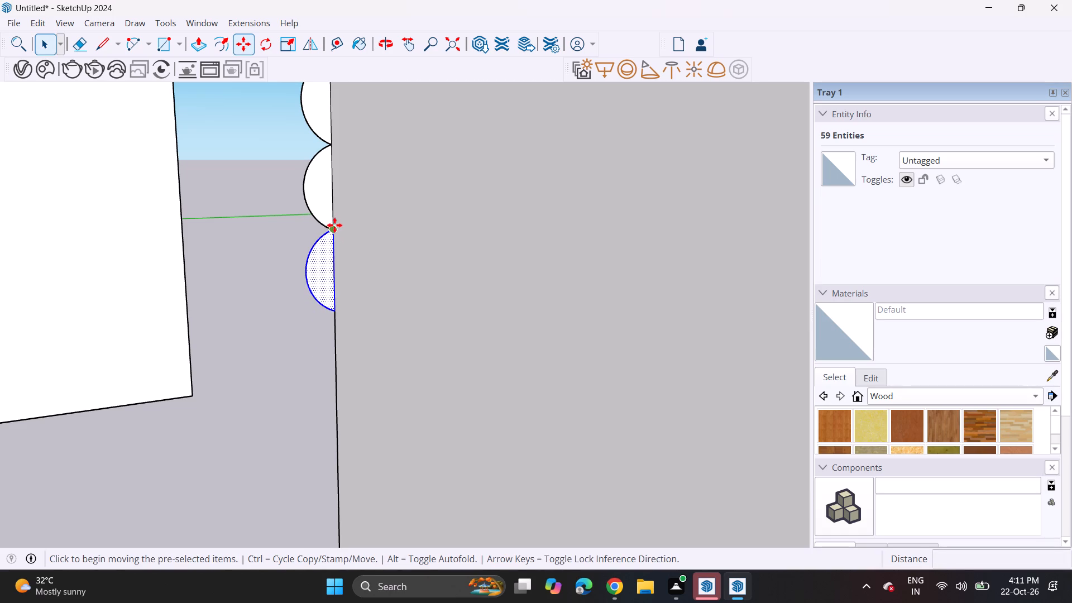
click(335, 228)
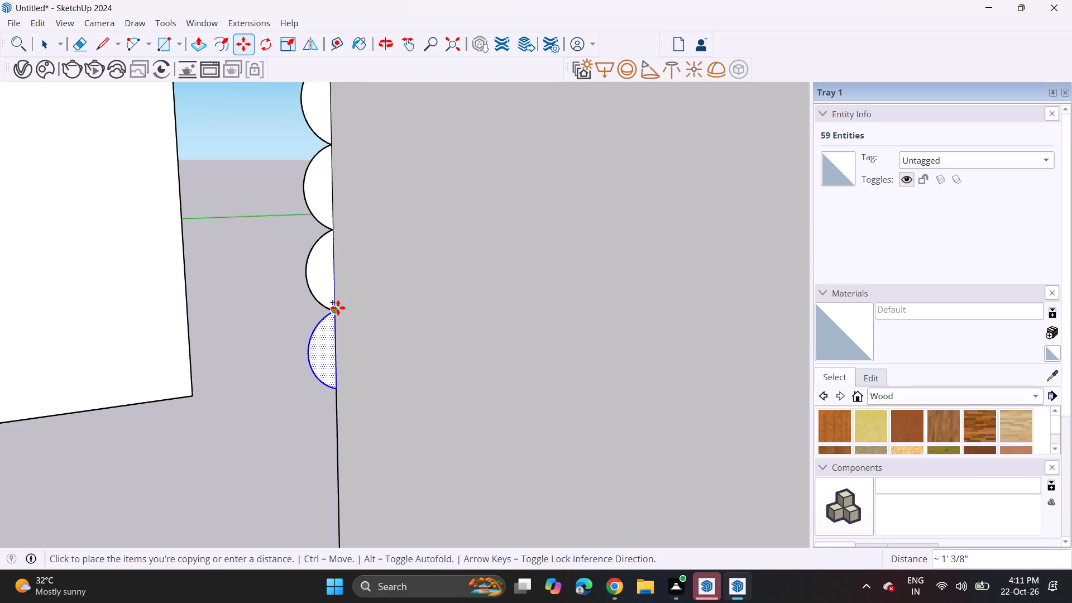
click(338, 308)
click(335, 310)
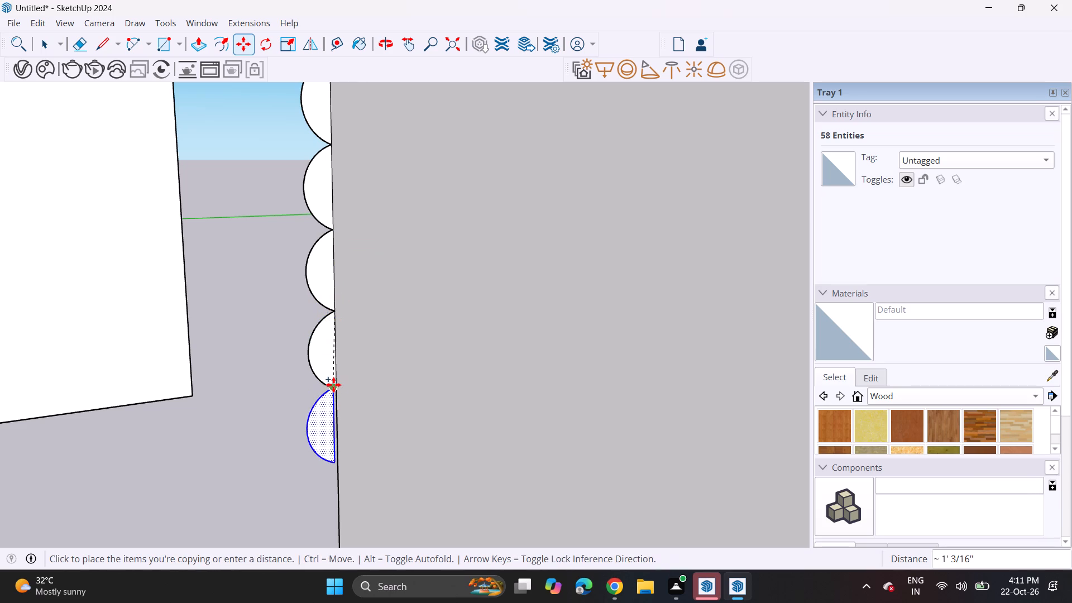
click(336, 386)
Copy the selected half-round profile end to end down the panel edge, starting 1' 5/16" down, as the tenth and eleventh profiles.
scroll(333, 412, down, 6)
shift+middle_drag(328, 404, 294, 214)
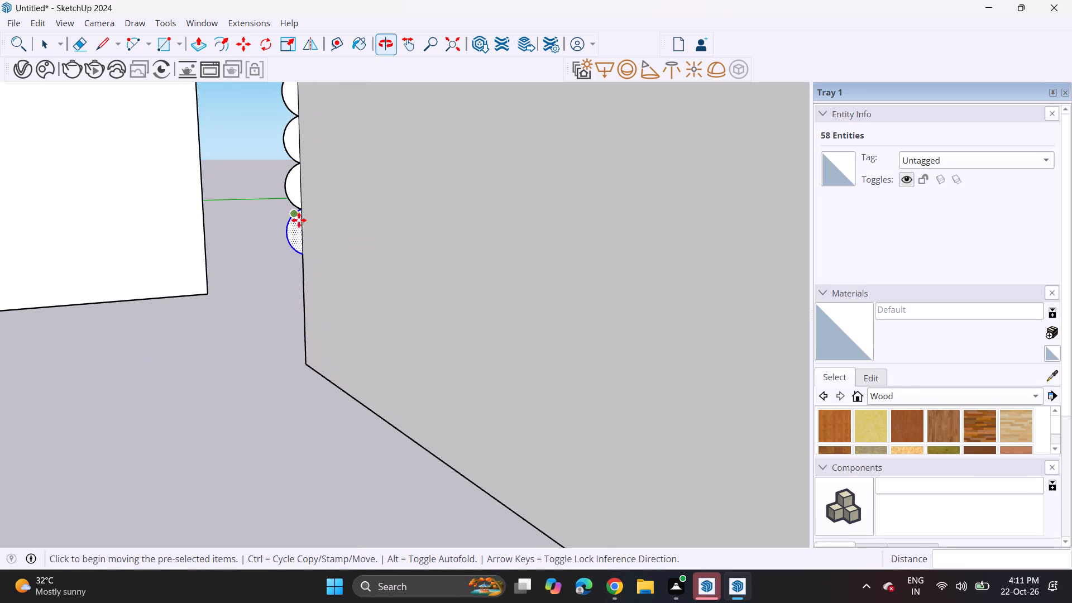
click(303, 210)
click(306, 255)
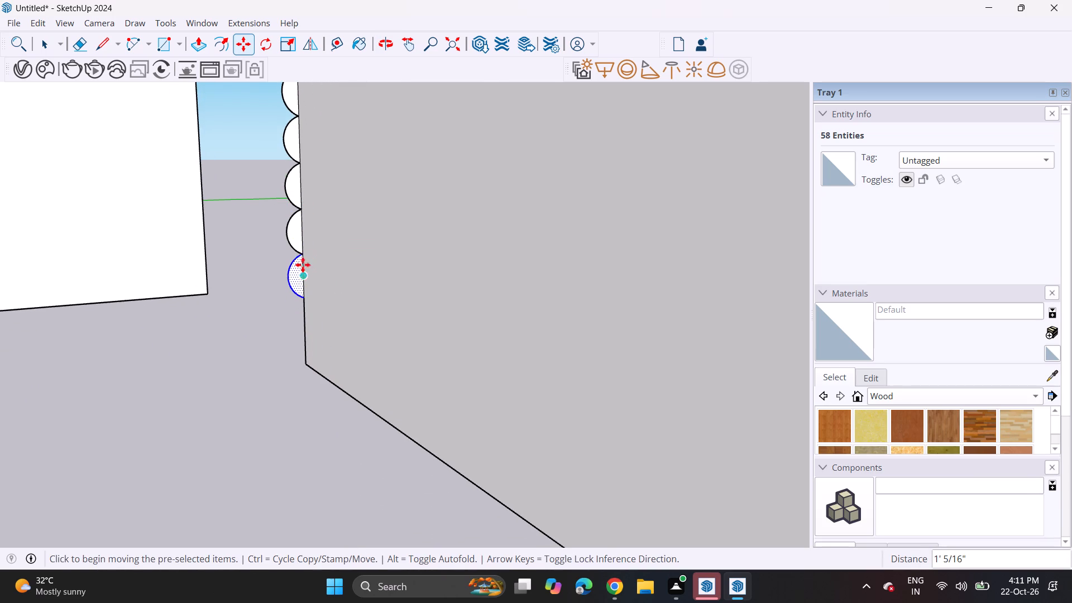
click(302, 256)
click(305, 300)
Copy the lowest half-round profile about 6" further down, overlapping it near the panel's bottom corner, and clear the selection.
ctrl+click(308, 301)
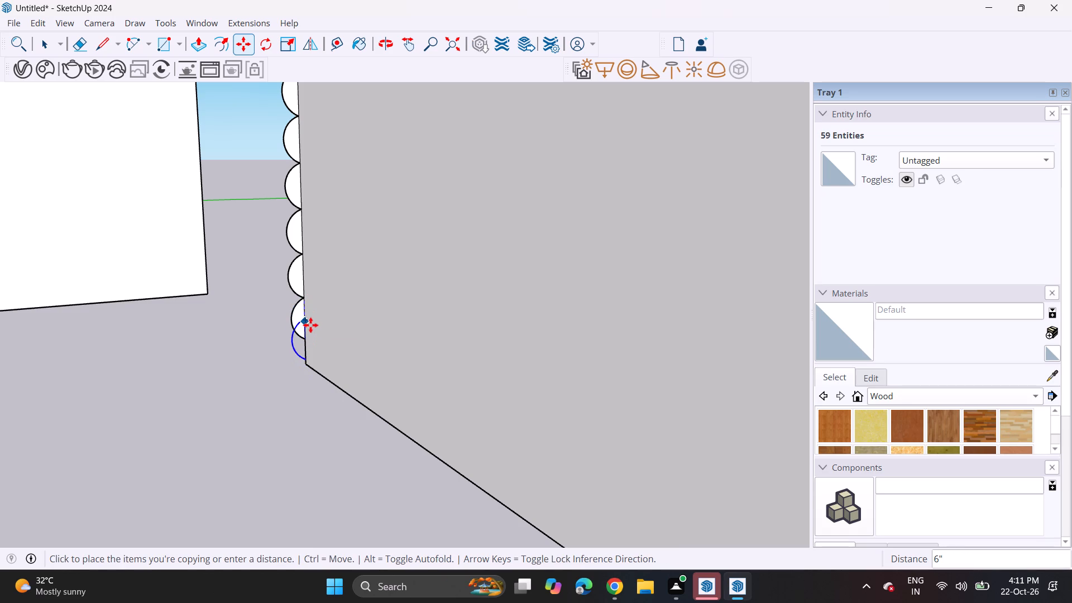
click(310, 327)
key(space)
click(247, 305)
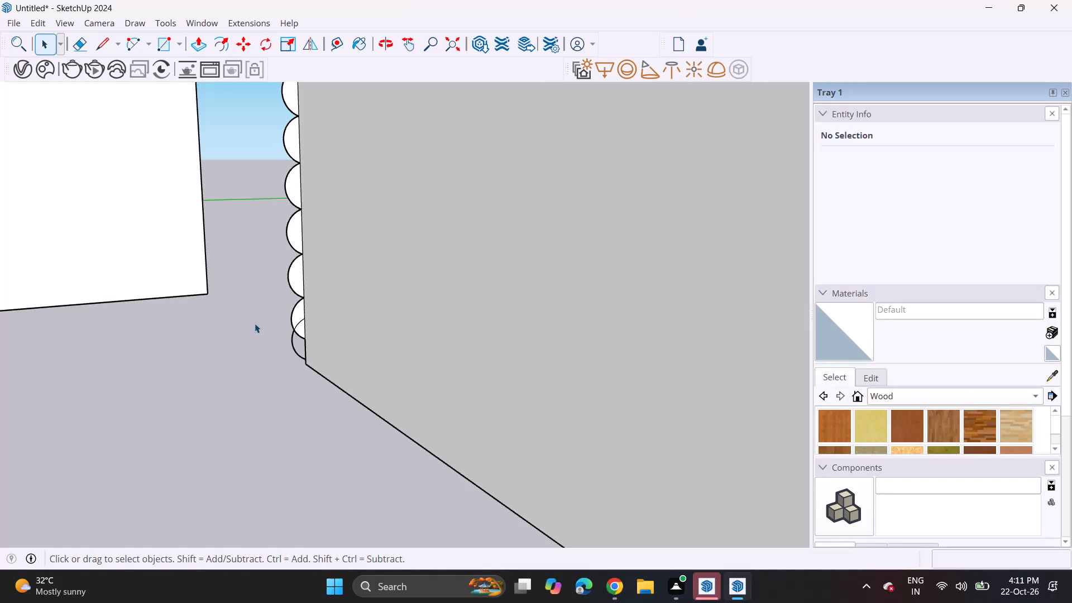
Push/Pull the topmost half-round face about 20' 10 13/16" along the panel to its far edge.
scroll(318, 305, down, 4)
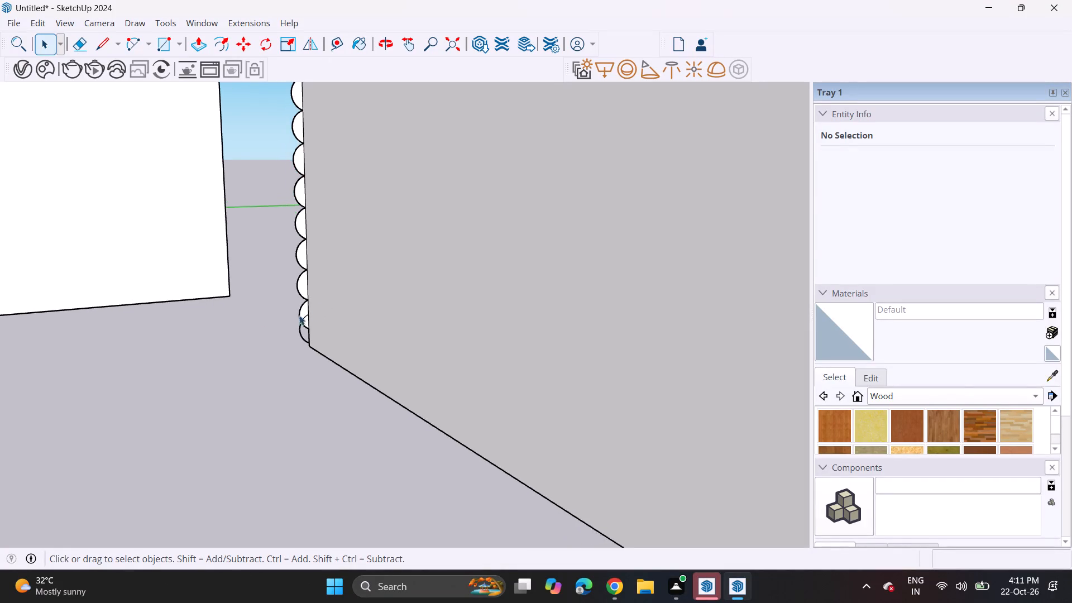
scroll(284, 276, down, 6)
middle_drag(296, 242, 284, 326)
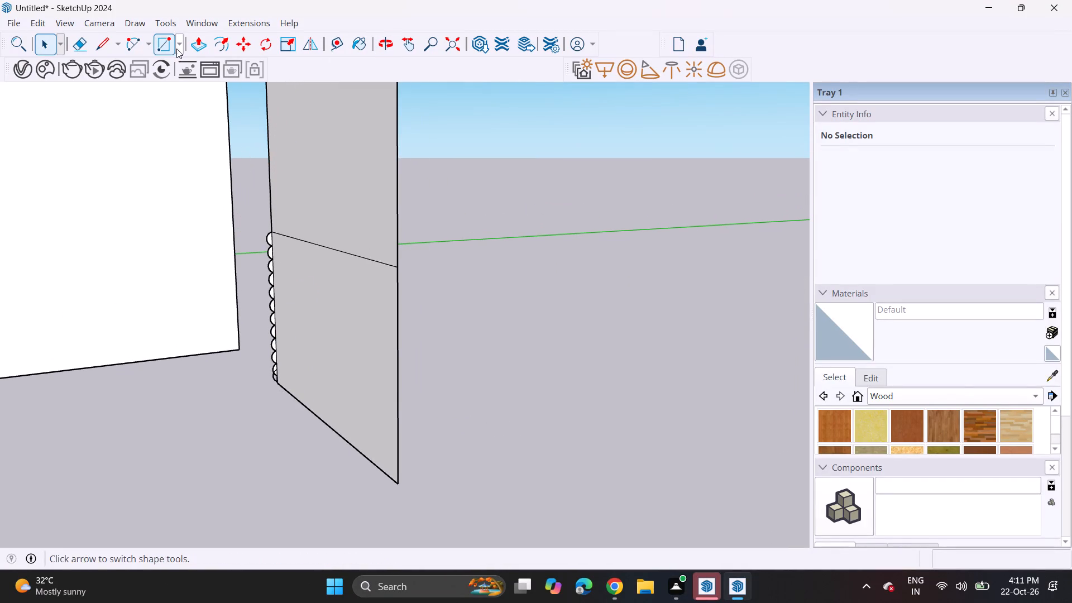
click(194, 37)
scroll(245, 246, up, 9)
click(297, 239)
scroll(337, 289, down, 7)
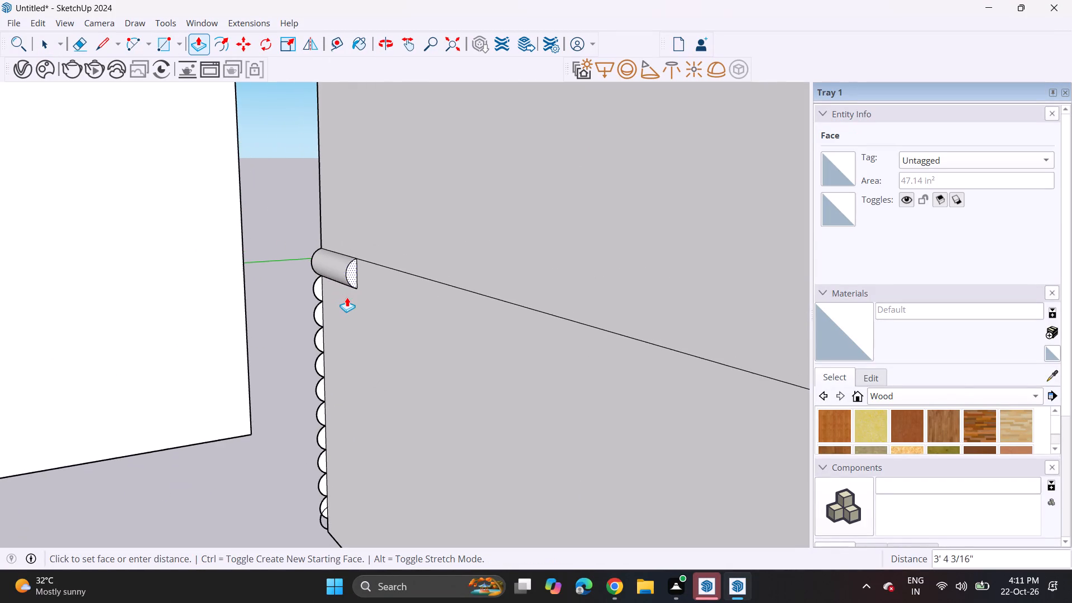
scroll(453, 366, down, 7)
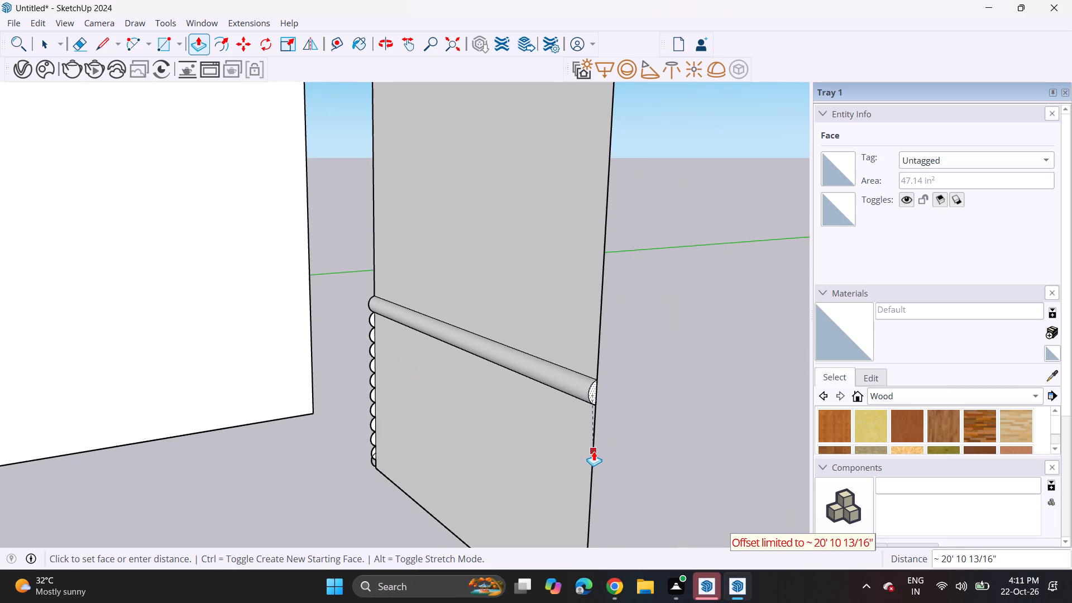
click(594, 451)
Push/Pull the second, third and fourth half-round faces about 20' 10 13/16" across the panel to its far edge.
scroll(374, 283, up, 5)
click(370, 335)
scroll(433, 387, down, 6)
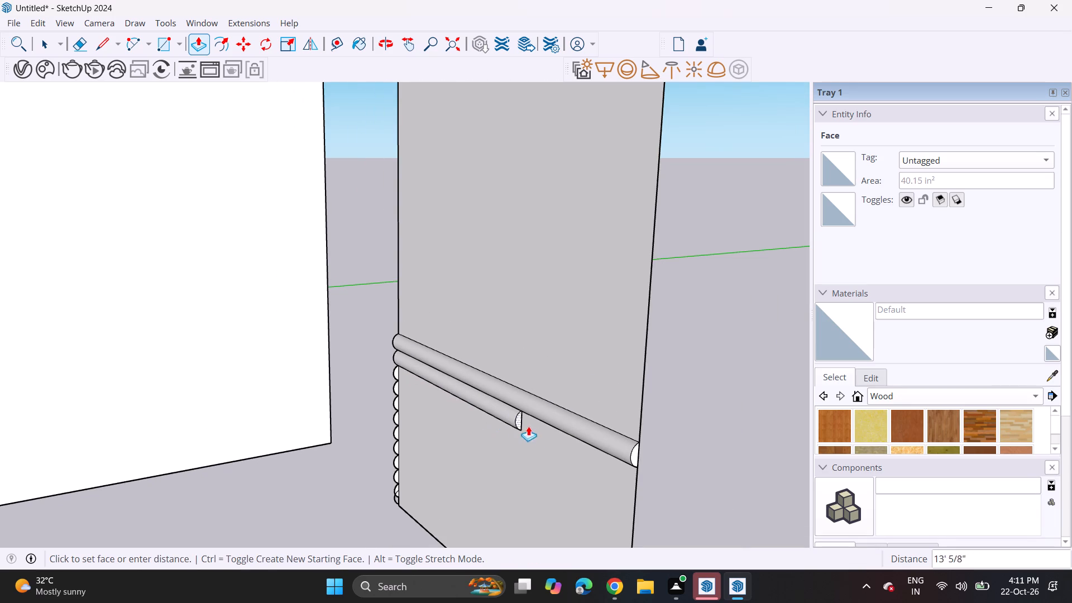
click(637, 505)
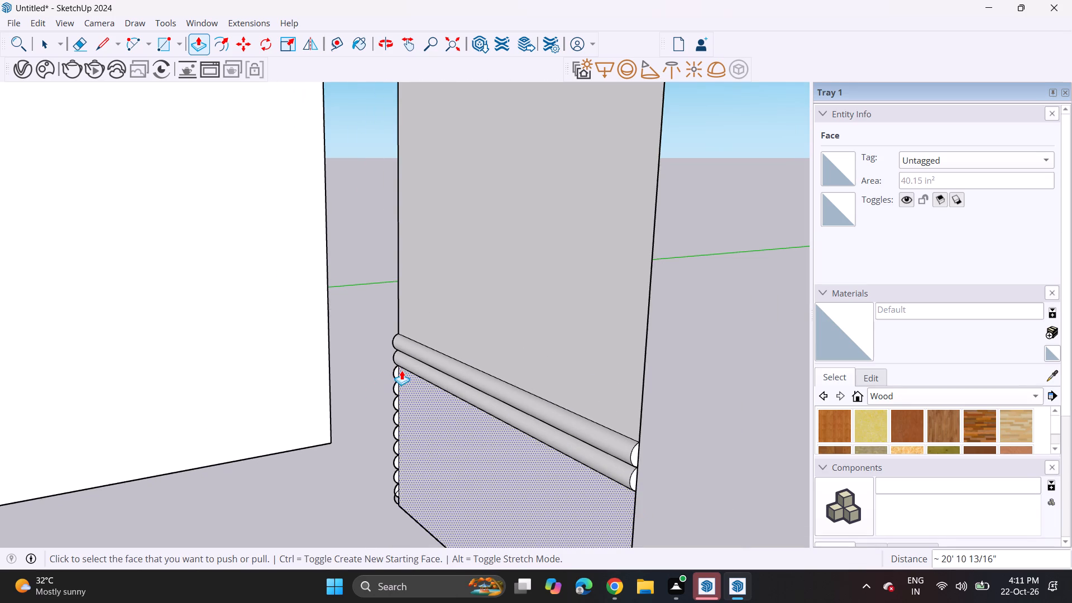
click(396, 374)
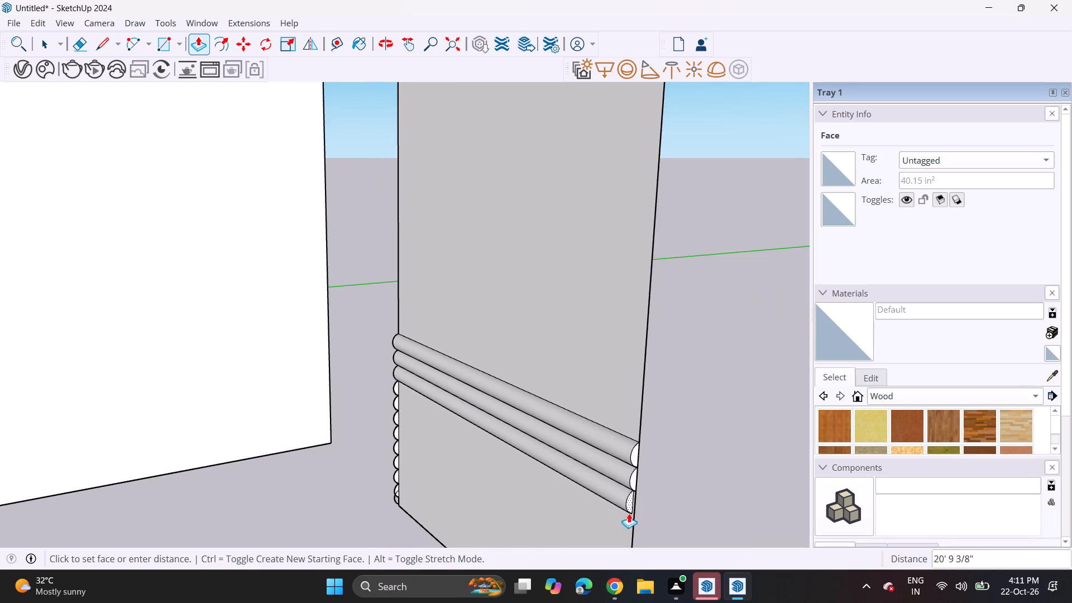
click(632, 516)
click(396, 387)
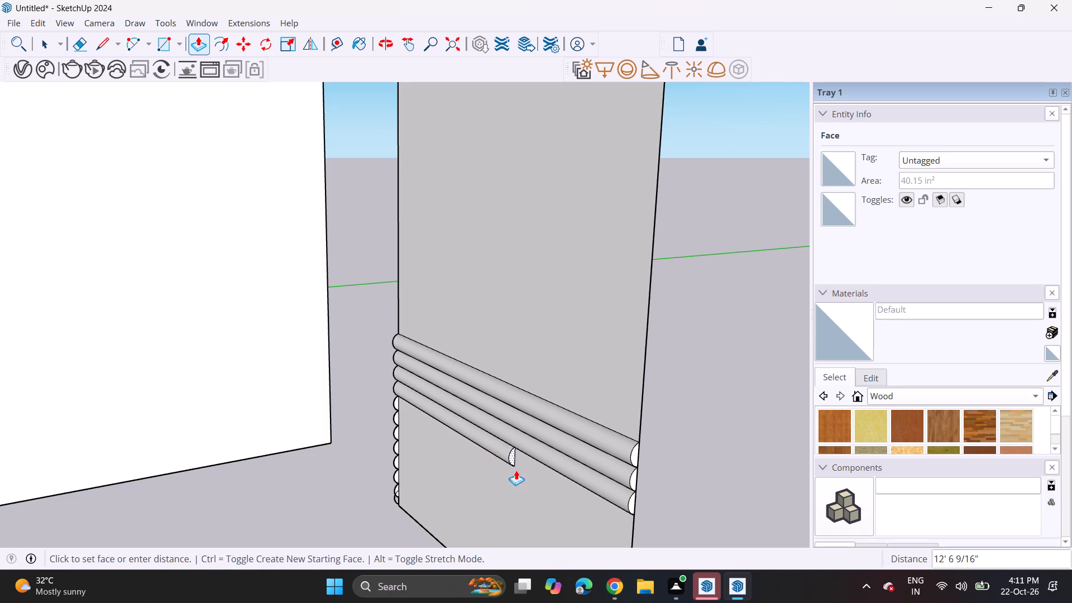
click(634, 527)
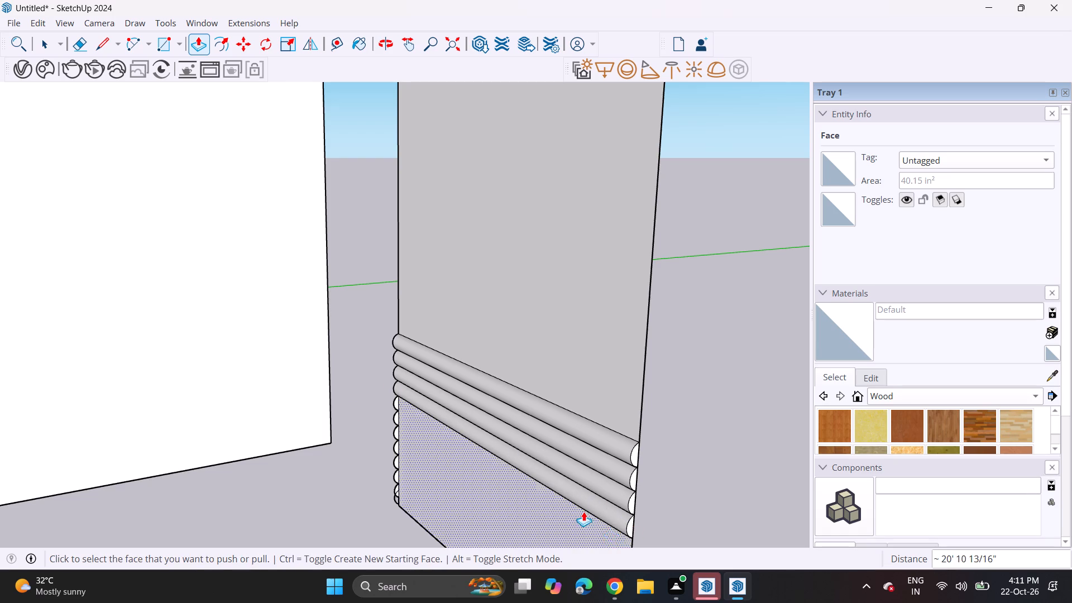
Push/Pull the fifth and sixth half-round faces about 20' 10 13/16" across the panel to its far edge.
shift+scroll(566, 489, up, 1)
shift+middle_drag(556, 471, 528, 338)
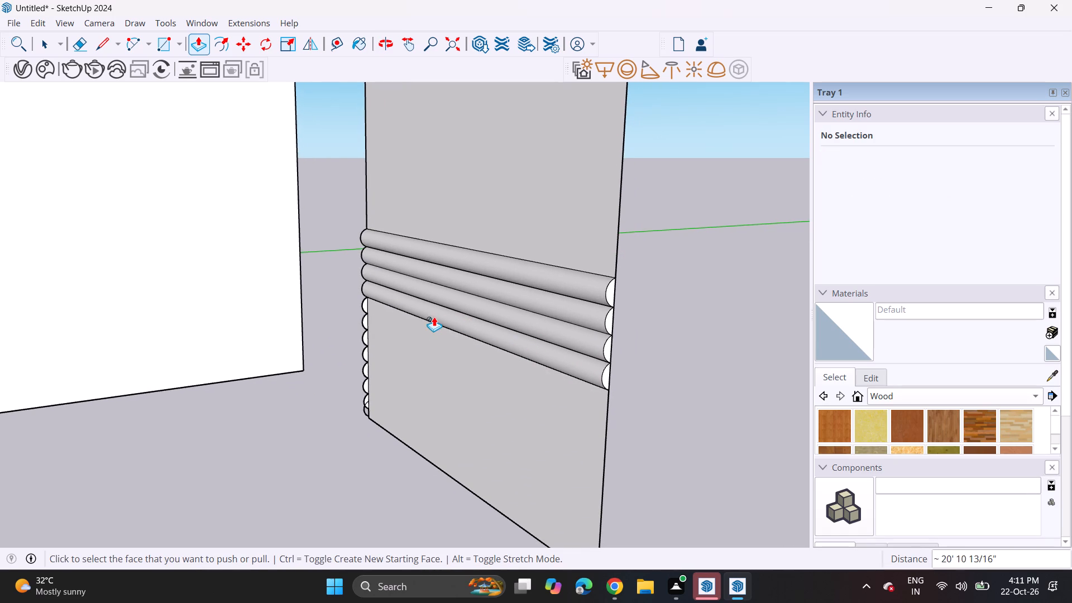
scroll(421, 308, up, 4)
click(349, 304)
scroll(416, 351, down, 6)
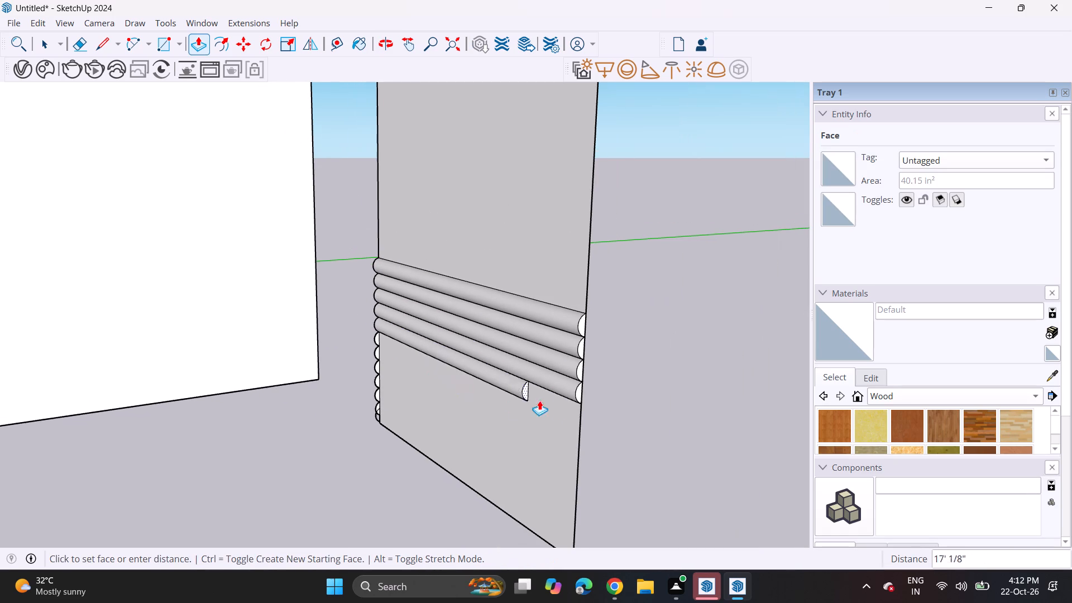
click(577, 429)
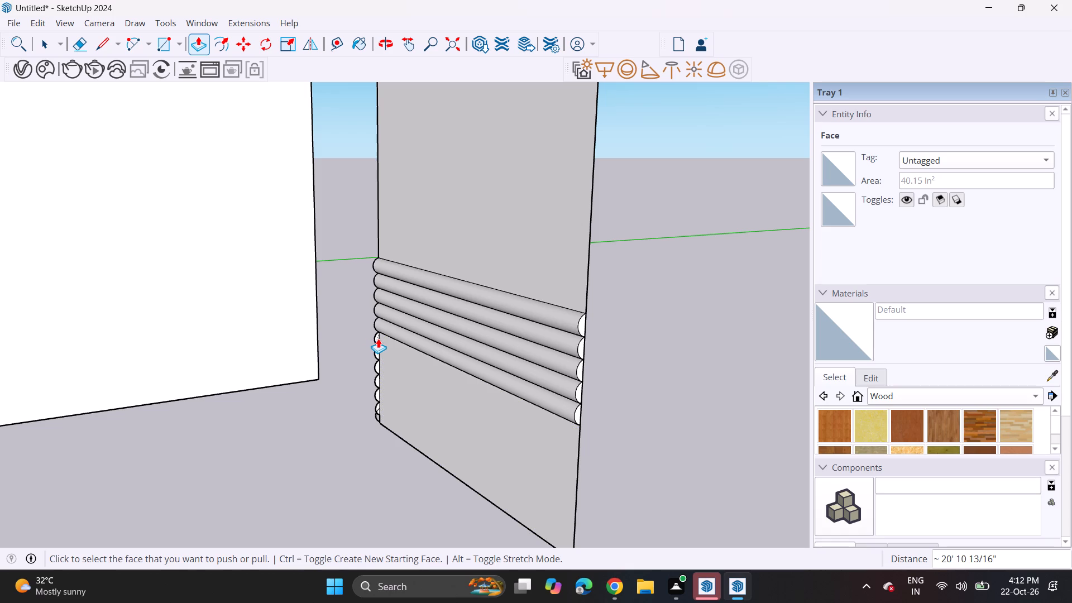
click(378, 338)
click(580, 443)
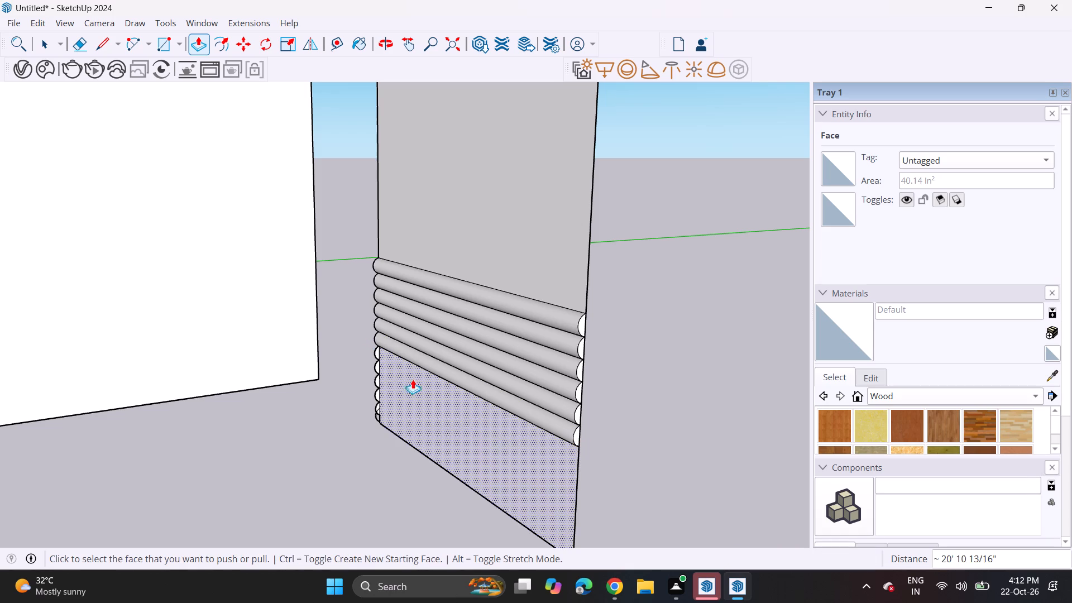
Push/Pull the seventh, eighth and ninth half-round faces about 20' 10 13/16" across the panel to its far edge.
click(376, 353)
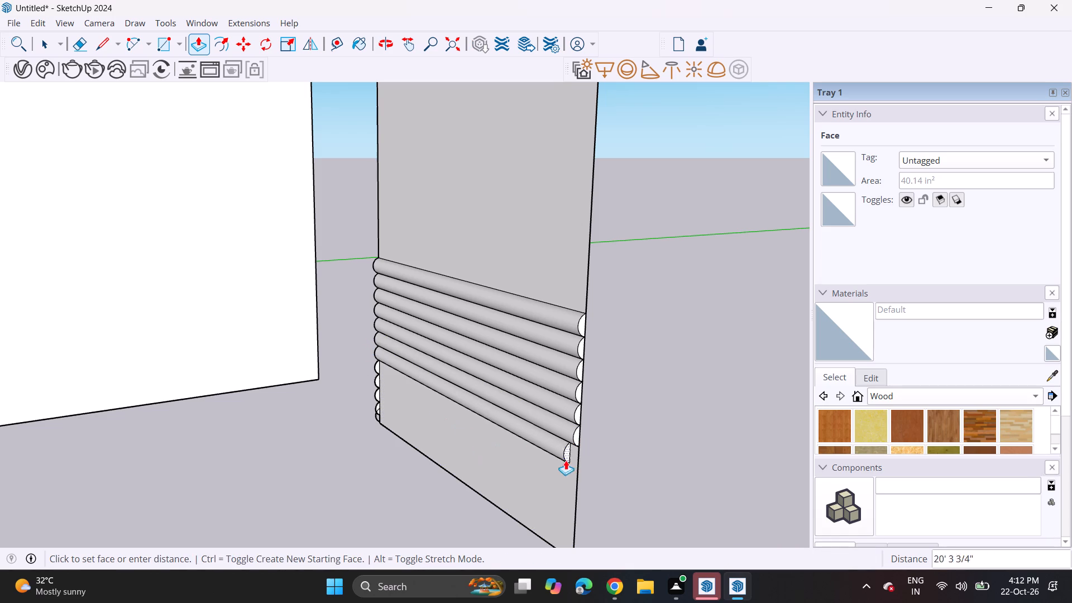
click(577, 476)
click(375, 369)
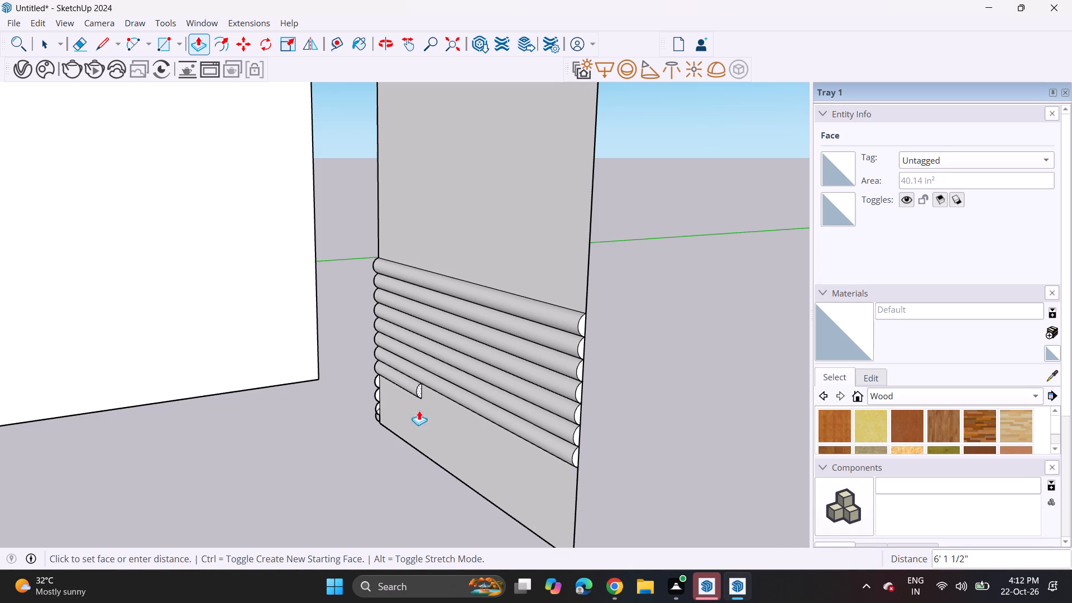
click(581, 489)
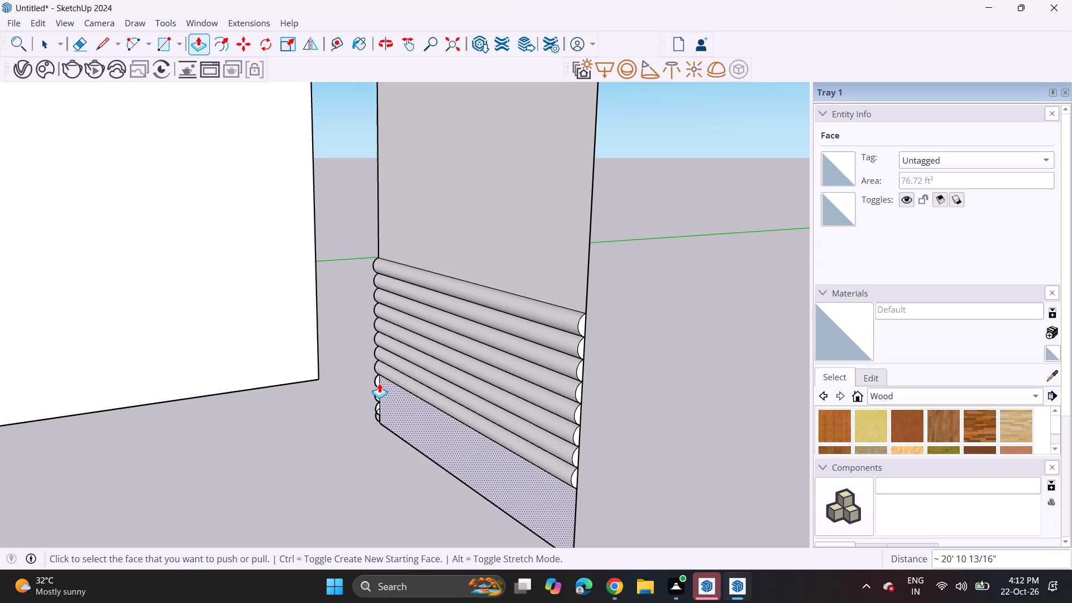
click(378, 382)
click(576, 509)
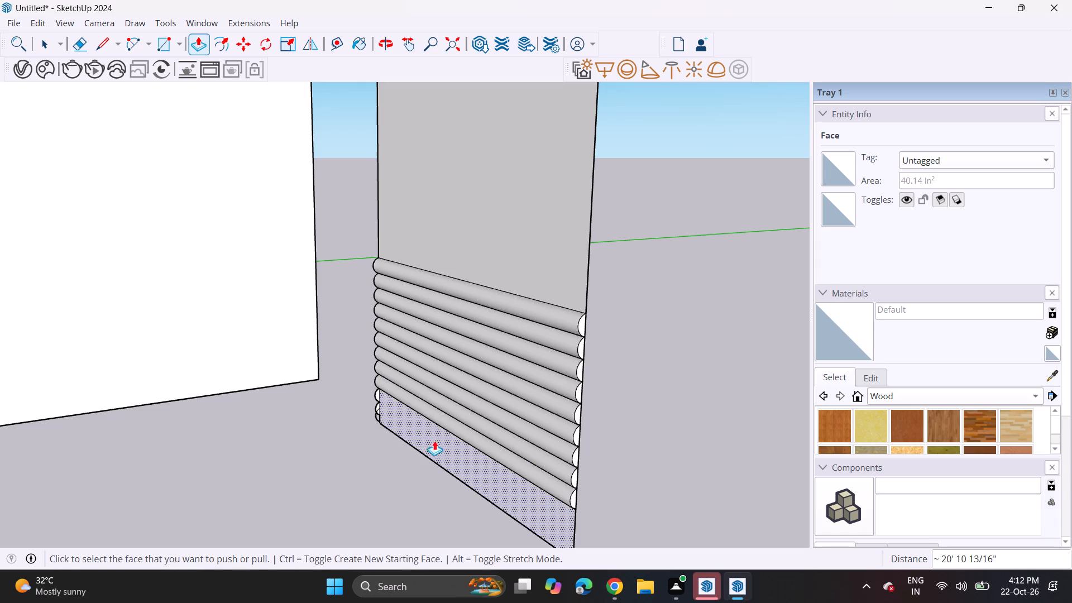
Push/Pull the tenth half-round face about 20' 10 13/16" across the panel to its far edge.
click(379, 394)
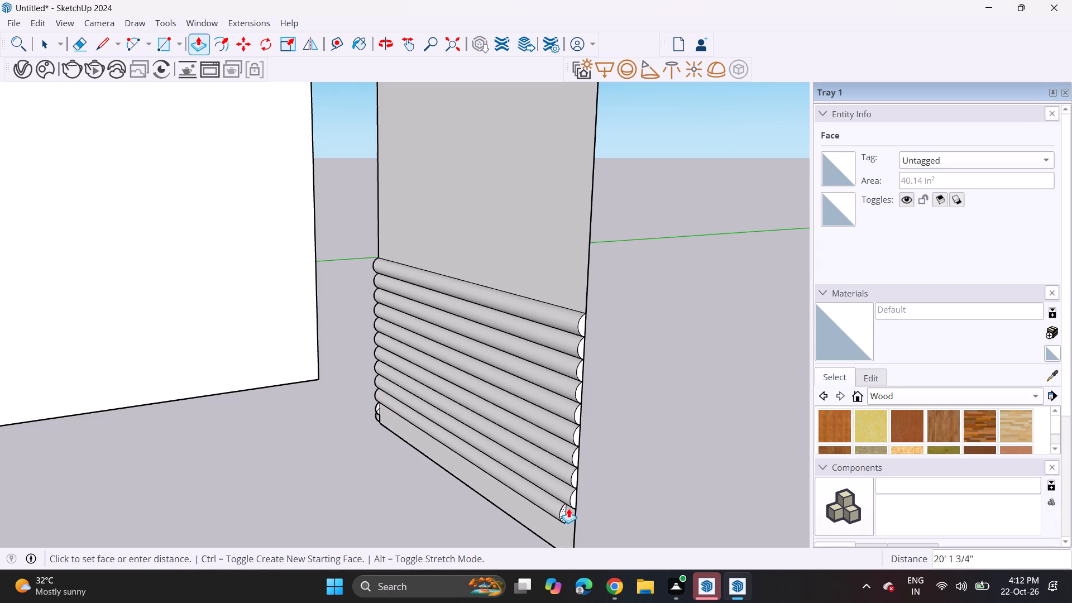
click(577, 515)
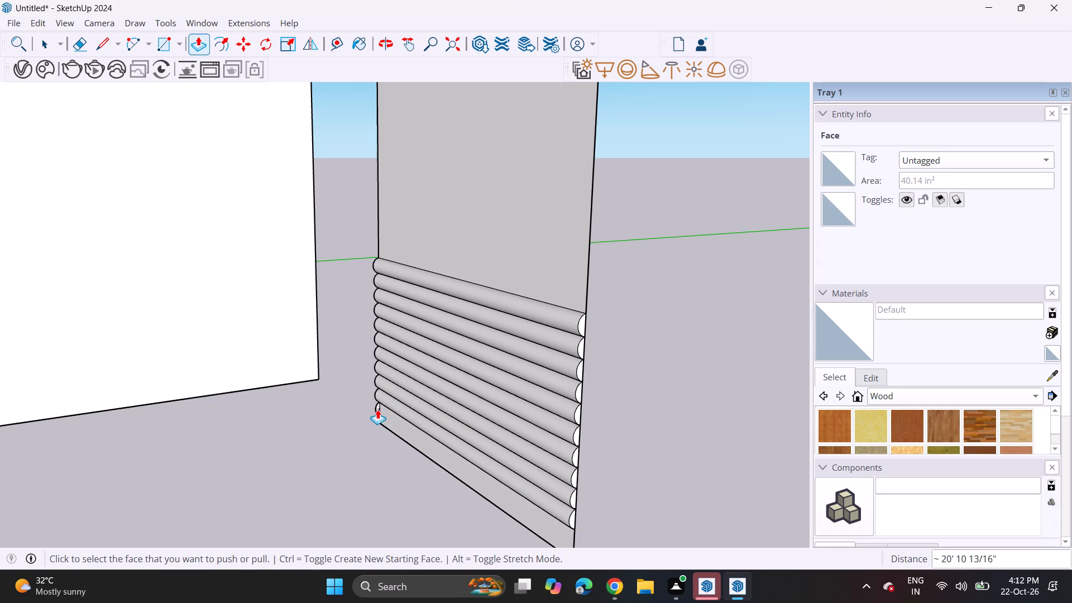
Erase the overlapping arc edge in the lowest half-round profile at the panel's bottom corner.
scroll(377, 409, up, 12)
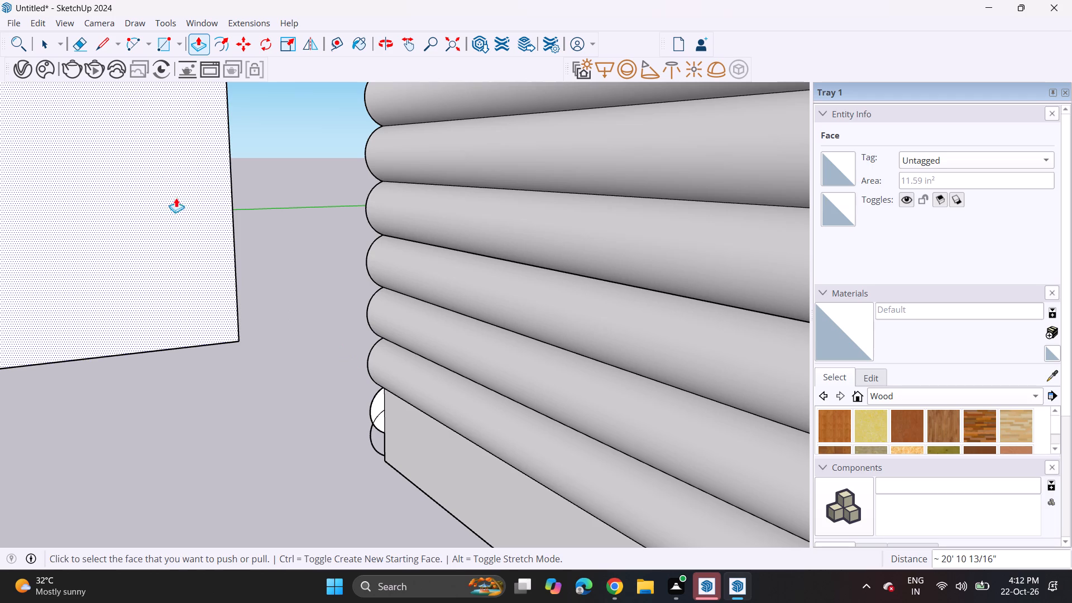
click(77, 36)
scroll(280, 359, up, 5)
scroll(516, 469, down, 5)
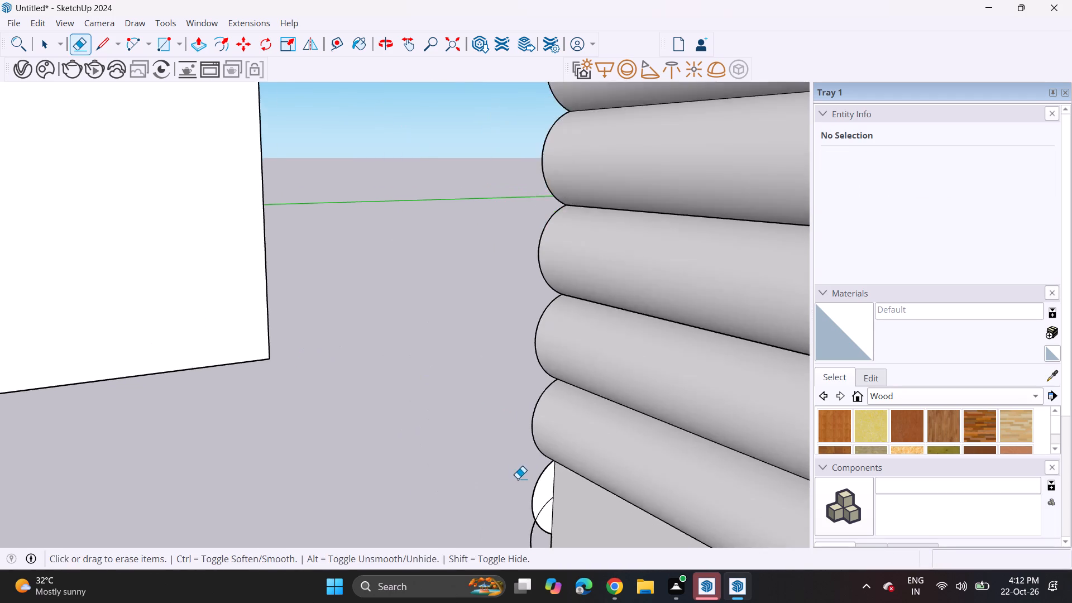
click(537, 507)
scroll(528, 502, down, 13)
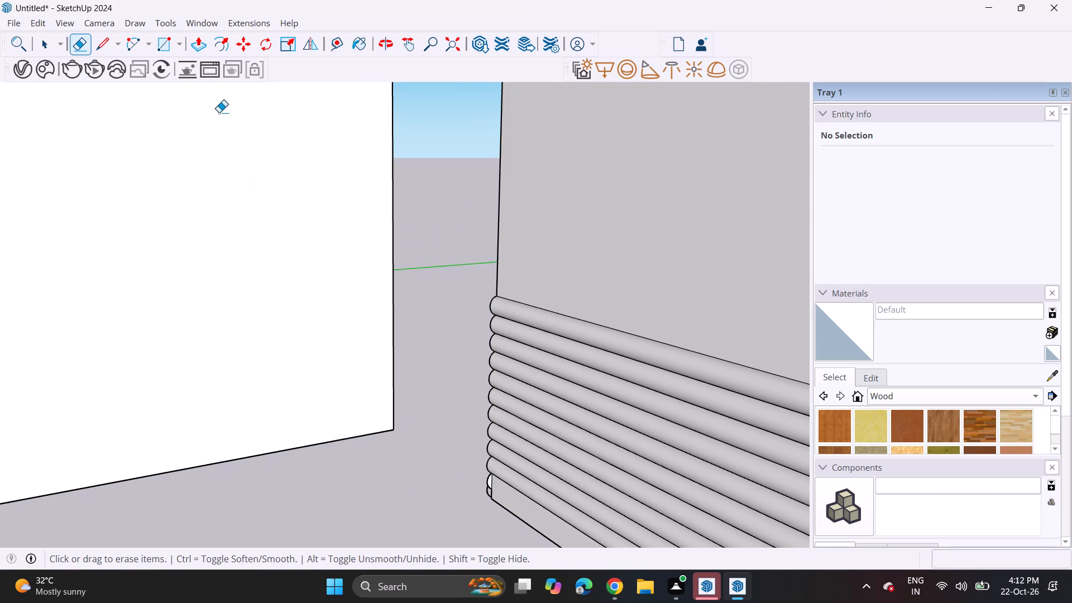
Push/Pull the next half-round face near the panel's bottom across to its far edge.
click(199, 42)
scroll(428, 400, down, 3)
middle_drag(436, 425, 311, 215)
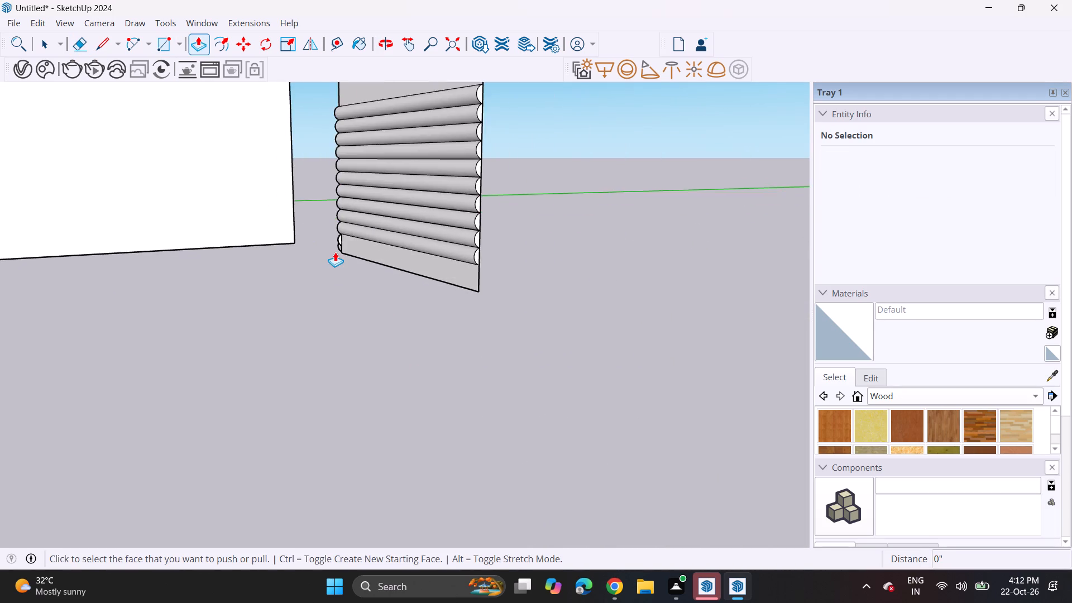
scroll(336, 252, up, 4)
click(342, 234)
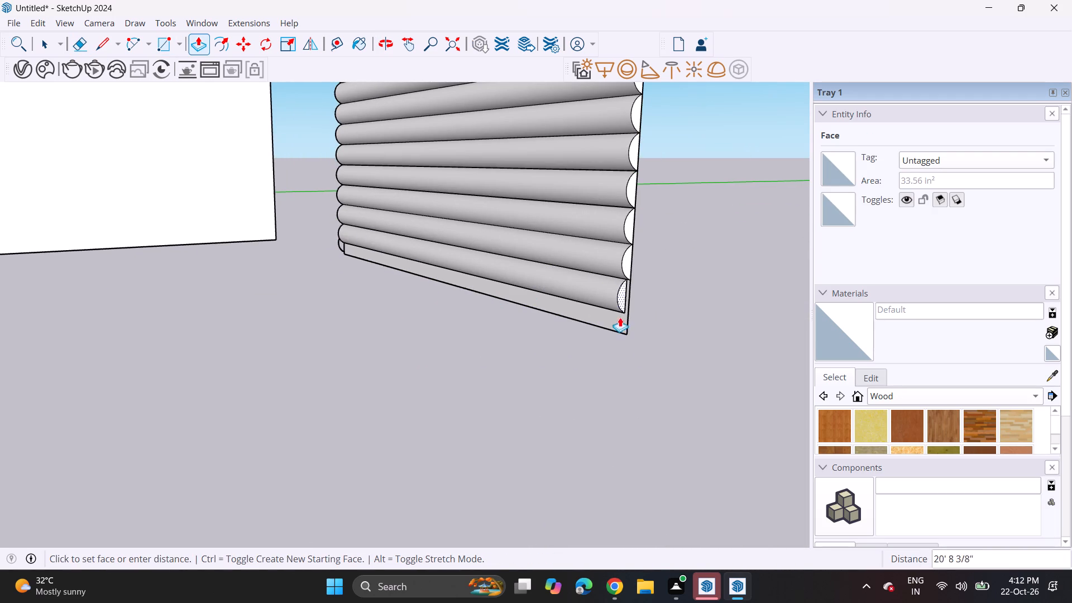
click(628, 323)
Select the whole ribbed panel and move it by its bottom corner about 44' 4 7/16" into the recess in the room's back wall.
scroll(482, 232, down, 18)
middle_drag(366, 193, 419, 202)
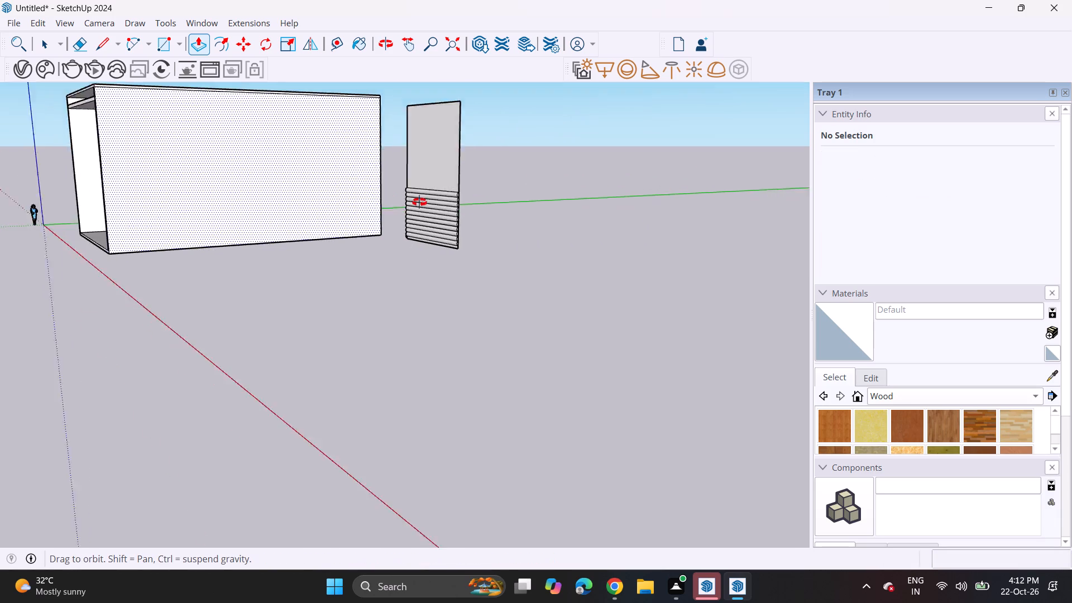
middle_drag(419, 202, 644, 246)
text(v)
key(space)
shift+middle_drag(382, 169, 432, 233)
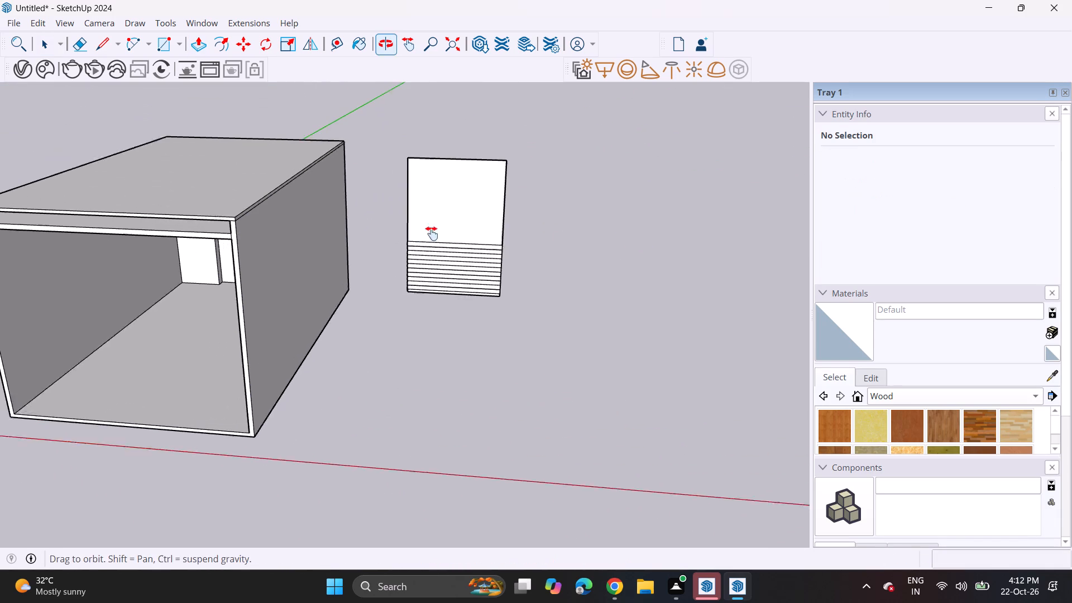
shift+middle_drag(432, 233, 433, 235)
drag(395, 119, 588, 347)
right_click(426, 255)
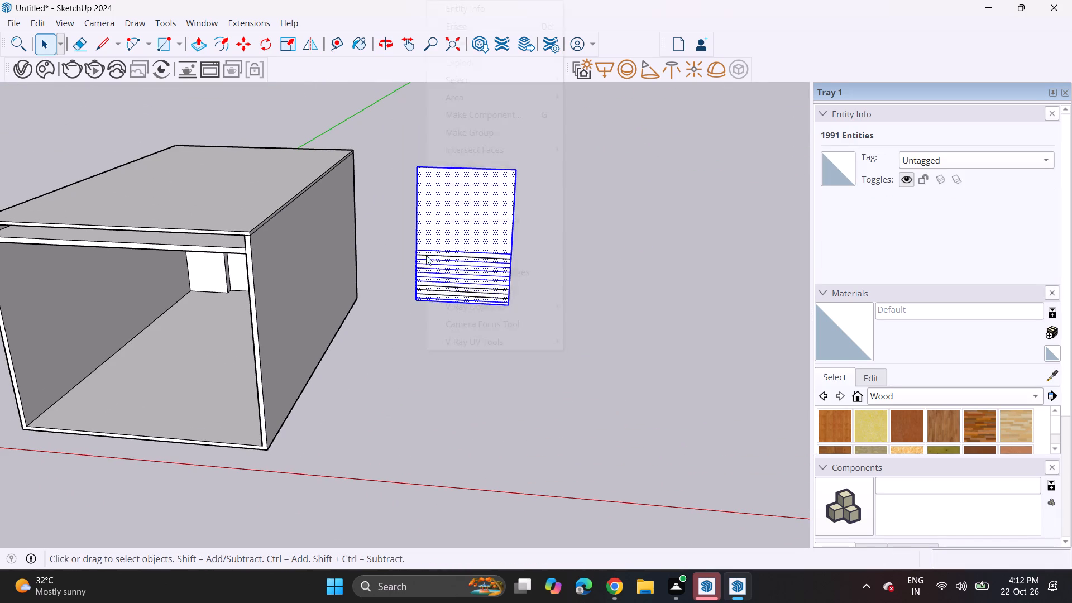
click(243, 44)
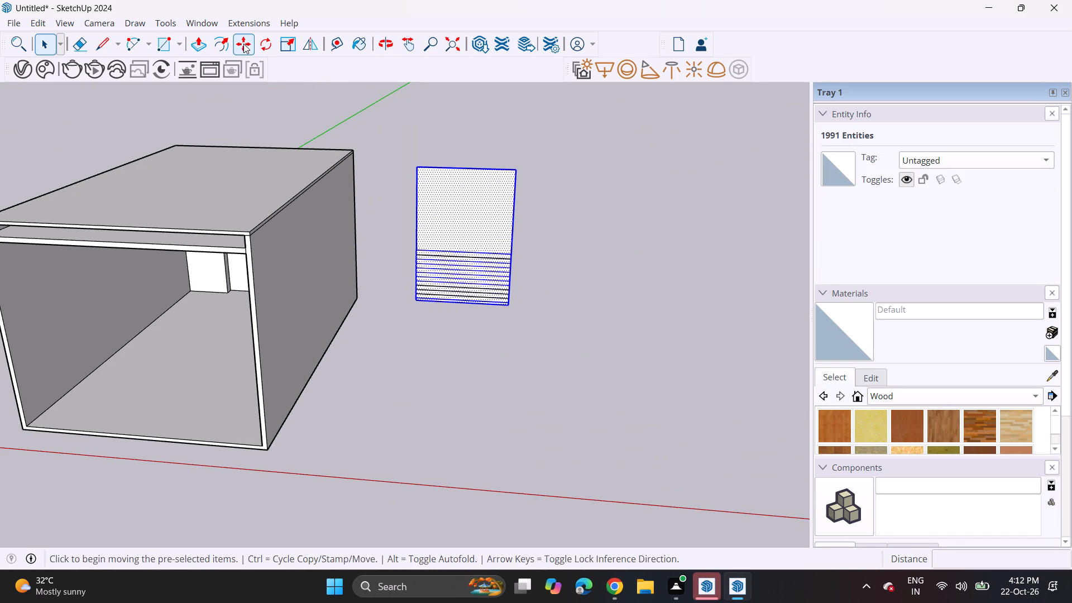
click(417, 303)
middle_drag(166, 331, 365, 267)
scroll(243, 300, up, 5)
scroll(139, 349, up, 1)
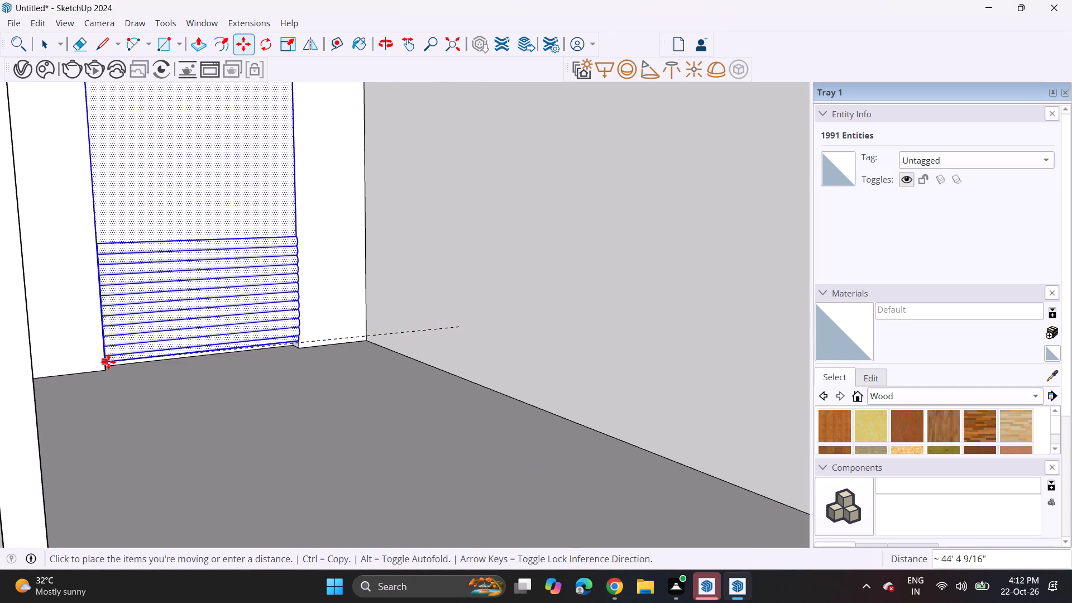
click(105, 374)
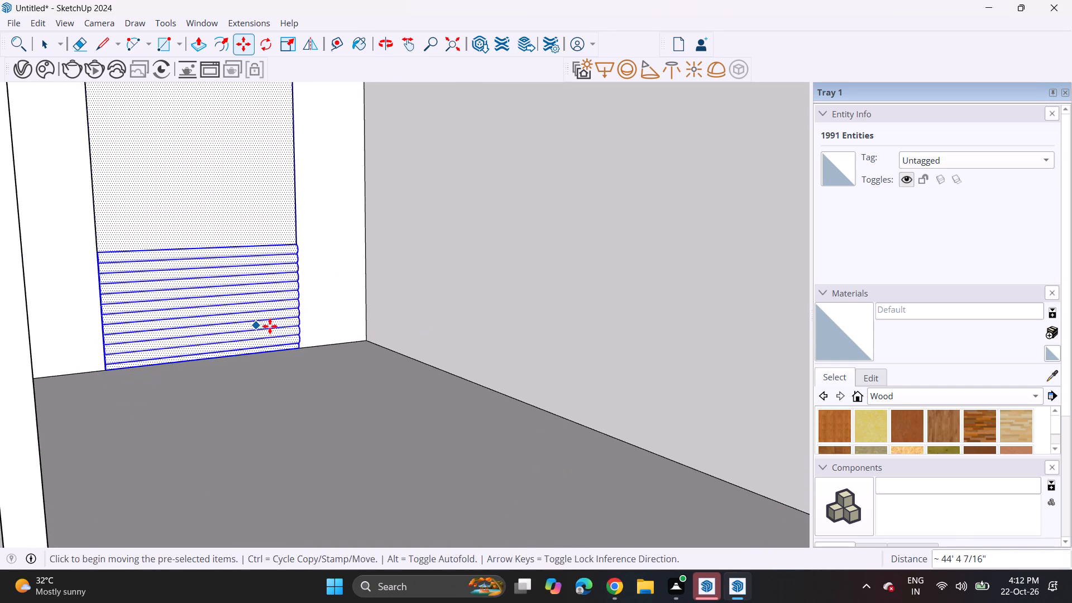
Examine how the ribbed panel sits in the room's back wall.
middle_drag(252, 326, 138, 283)
scroll(156, 318, up, 1)
scroll(140, 277, down, 6)
middle_drag(156, 289, 175, 308)
shift+middle_drag(182, 320, 231, 329)
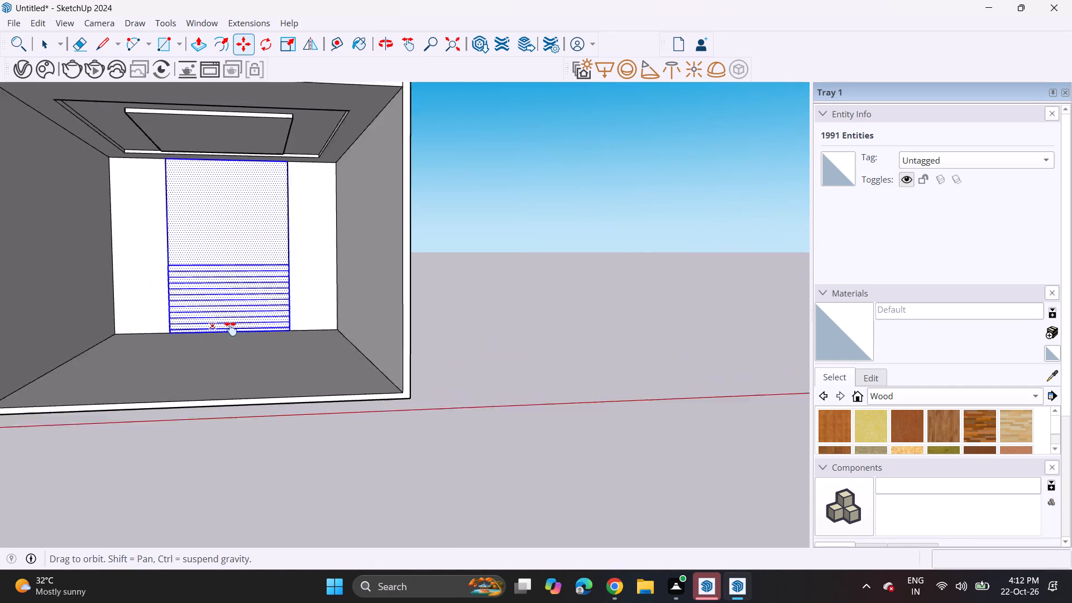
shift+middle_drag(231, 329, 344, 363)
middle_drag(348, 367, 281, 374)
key(space)
click(584, 304)
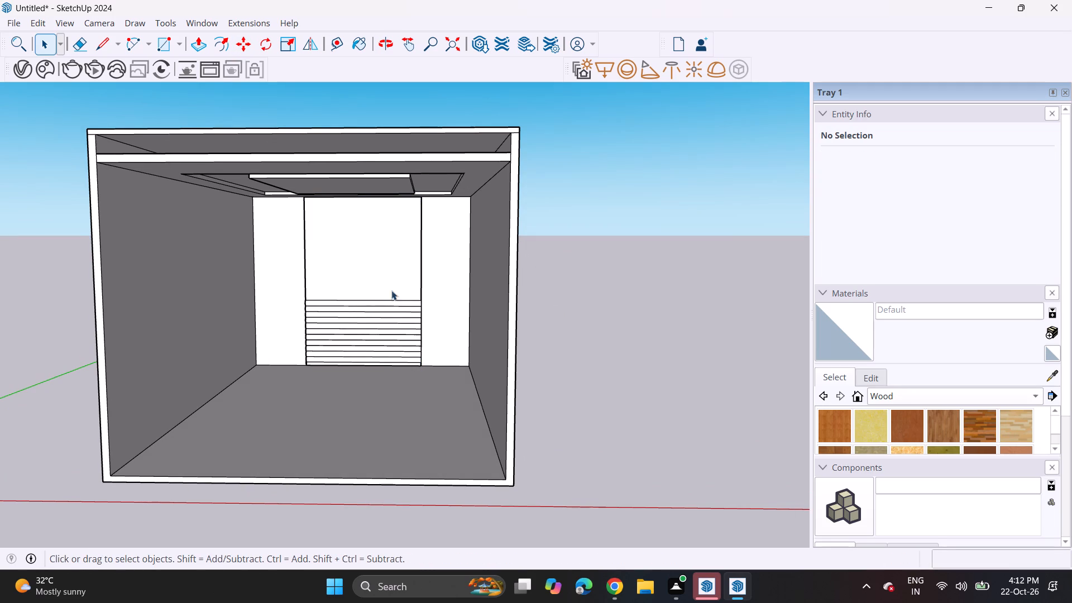
scroll(353, 319, up, 5)
Undo the panel move, the arc edge erasure and all the half-round extrusions.
key(ctrl+z)
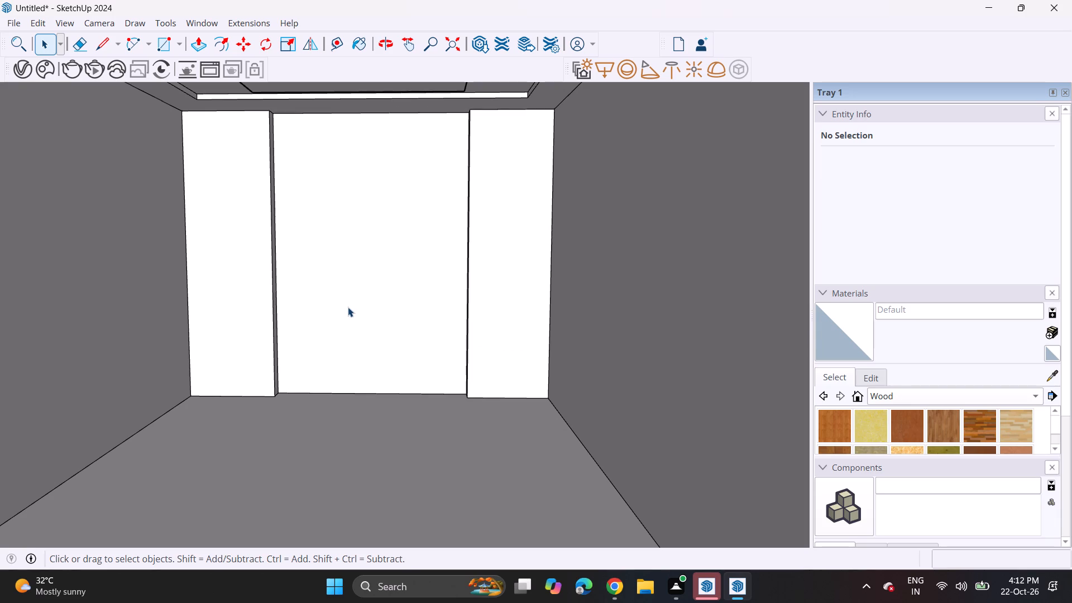
scroll(351, 301, up, 1)
scroll(351, 302, down, 13)
middle_drag(525, 318, 391, 326)
scroll(521, 318, up, 1)
key(ctrl+z)
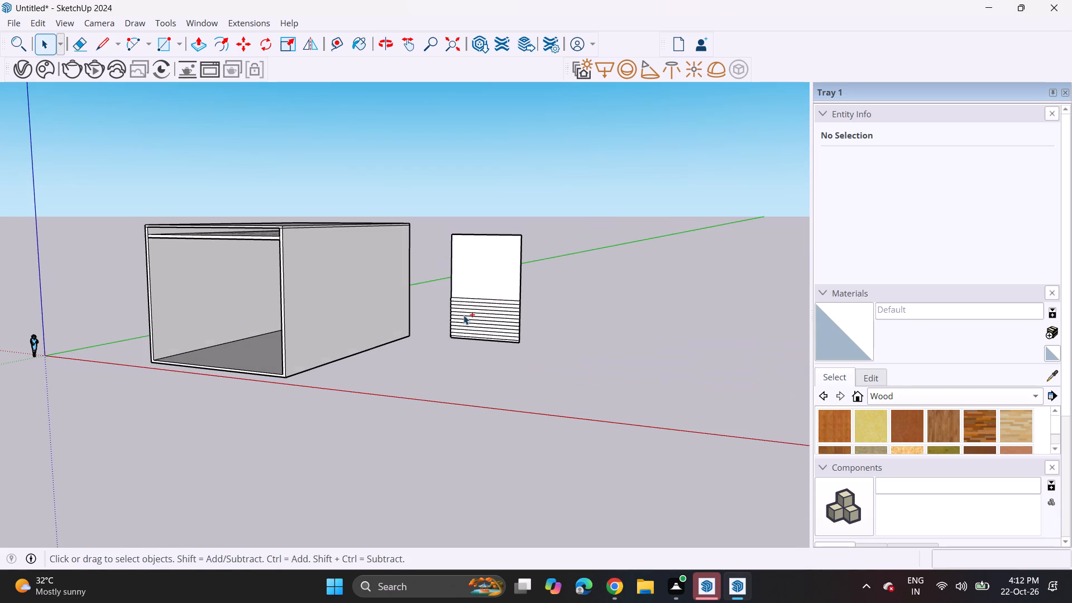
key(ctrl+z)
key(ctrl+z)
key(ctrl+z)
key(ctrl+z)
key(ctrl+z)
key(ctrl+z)
key(ctrl+z)
key(ctrl+z)
key(ctrl+z)
key(ctrl+z)
key(ctrl+z)
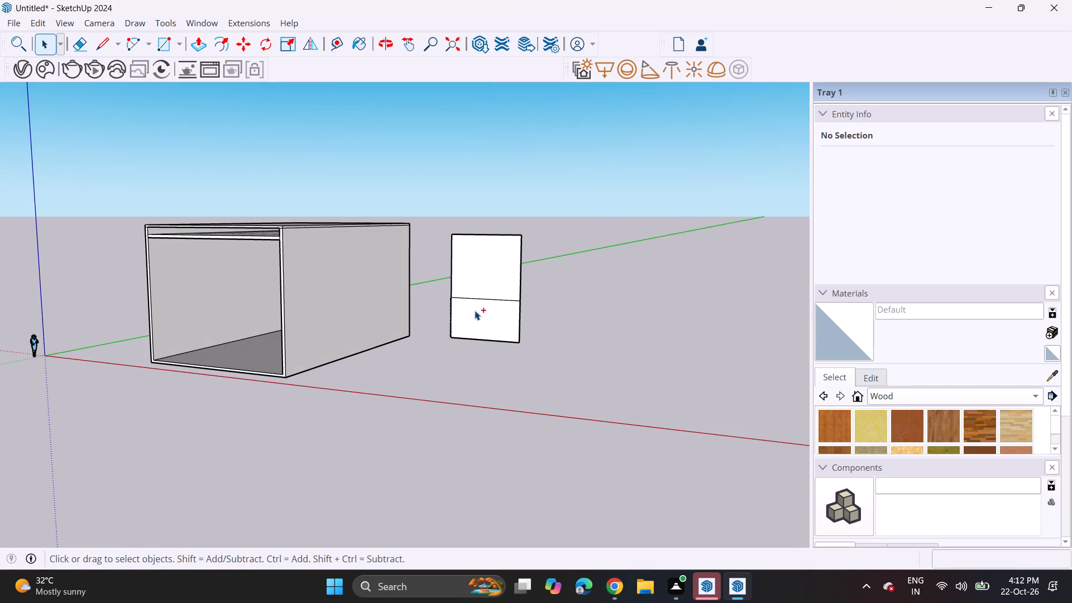
key(ctrl+z)
Undo the copied half-round profiles and the original one, leaving only the horizontal line on the panel.
middle_drag(445, 288, 391, 289)
scroll(525, 318, up, 18)
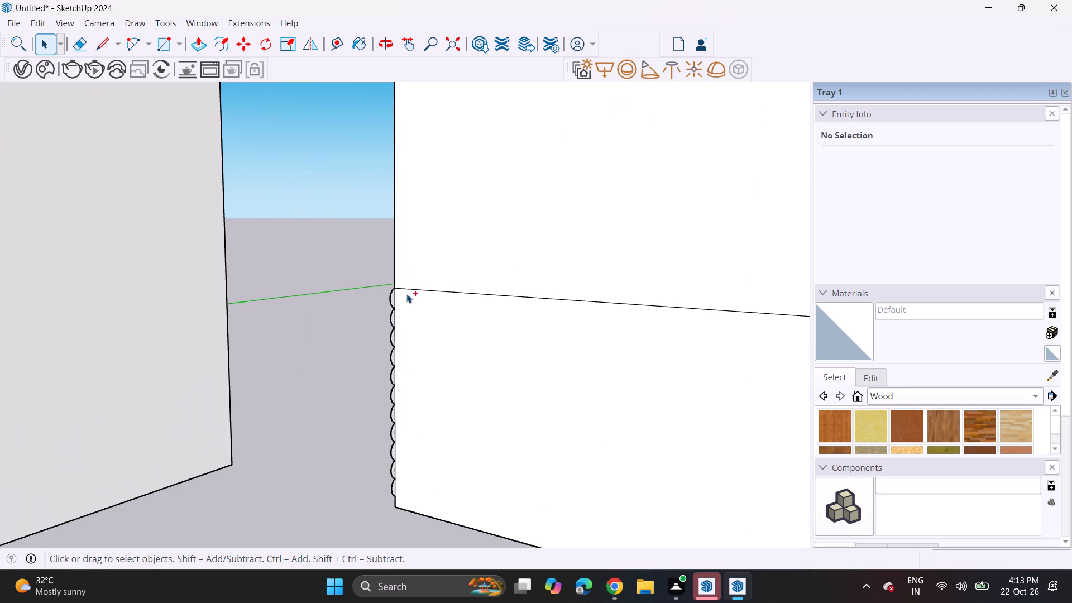
key(ctrl+z)
key(ctrl+z)
key(ctrl+z)
key(ctrl+z)
key(ctrl+z)
key(ctrl+z)
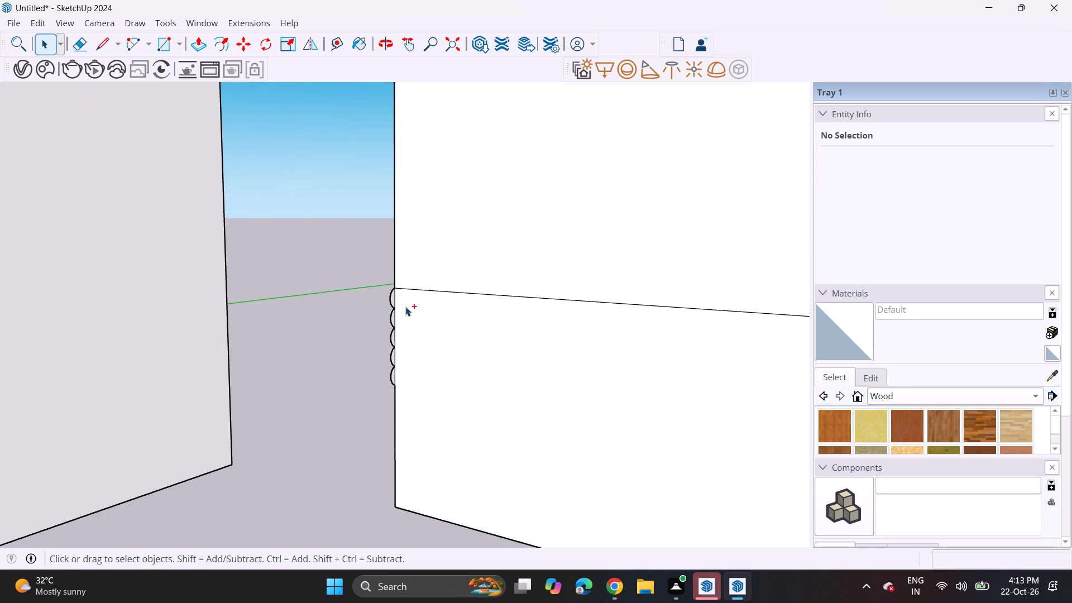
text(zz)
key(space)
key(space)
key(ctrl+z)
key(ctrl+z)
key(ctrl+z)
key(ctrl+z)
key(ctrl+z)
key(ctrl+z)
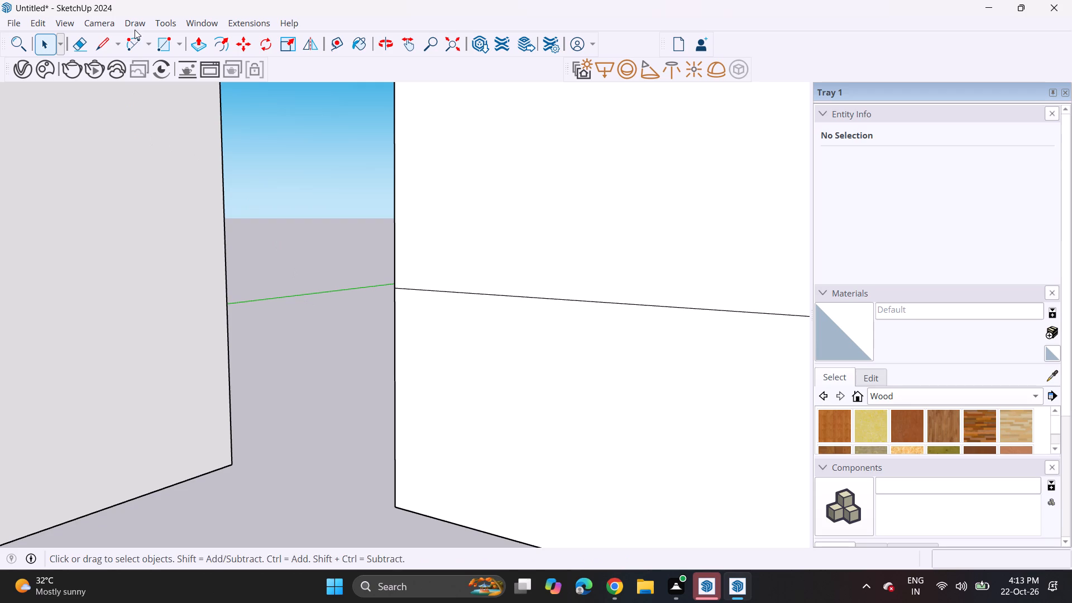
Draw a larger half-round arc of about 1' 5" radius on the panel's side edge, starting at the horizontal line's end and bulging outward.
click(136, 47)
scroll(415, 298, up, 4)
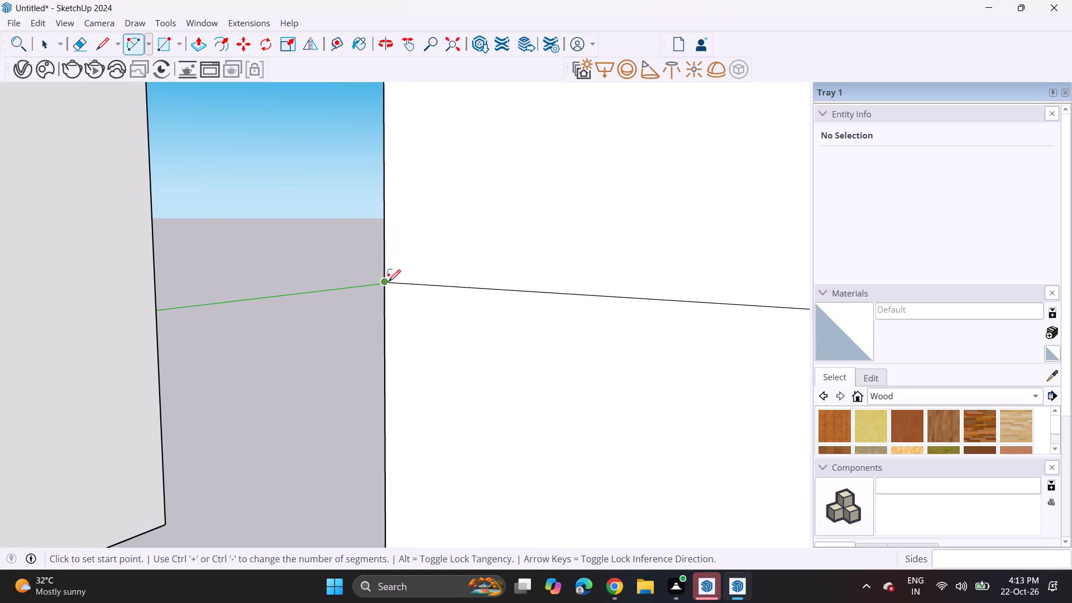
click(388, 282)
click(385, 362)
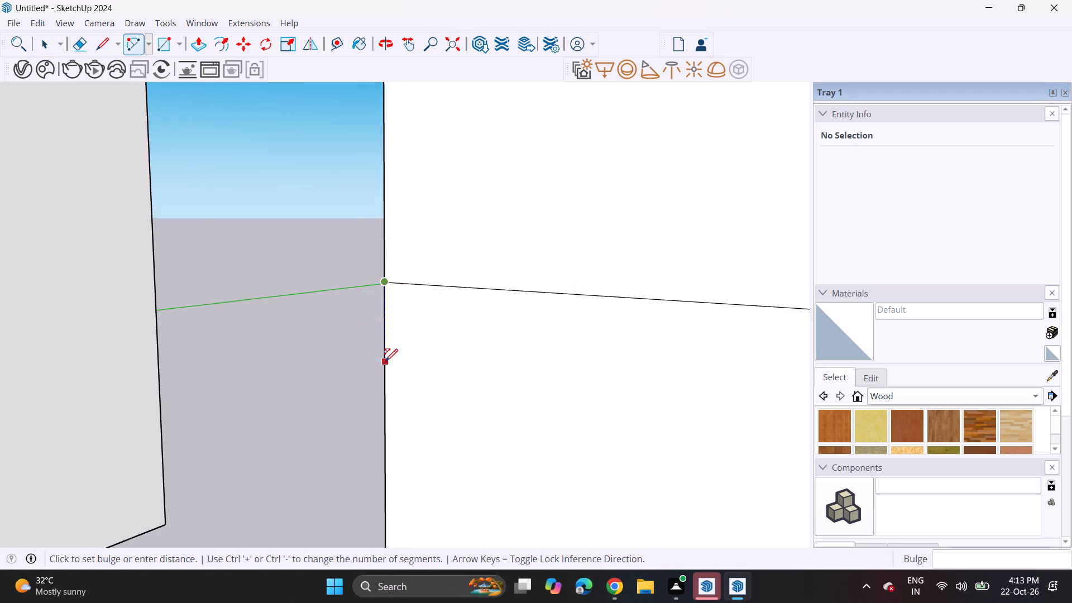
middle_drag(387, 344, 194, 299)
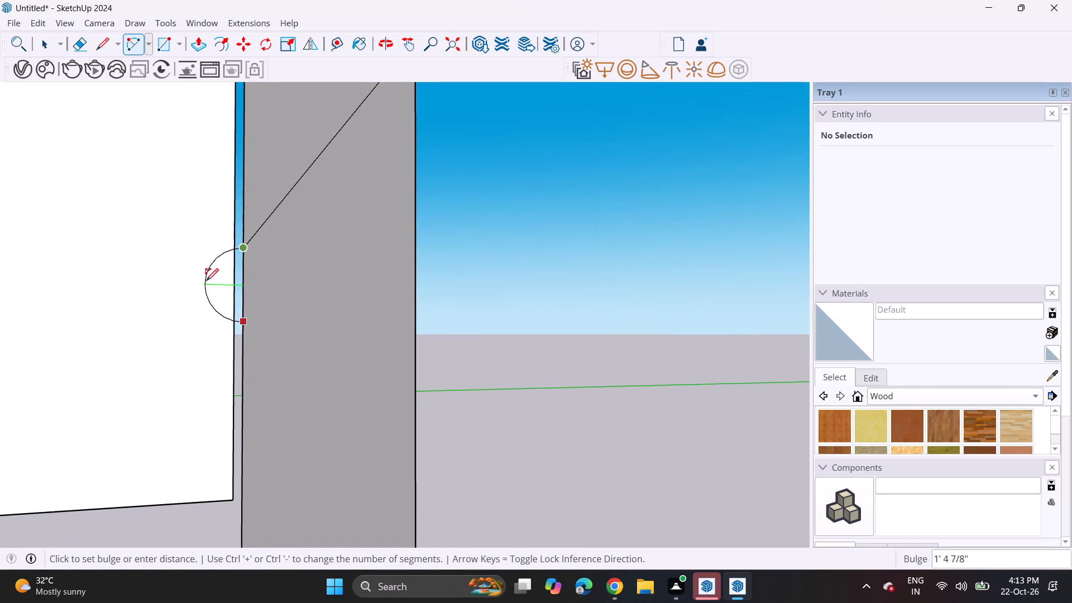
click(209, 283)
Set the new half-round arc's segments to 60.
middle_drag(244, 258, 333, 298)
scroll(256, 266, up, 1)
key(space)
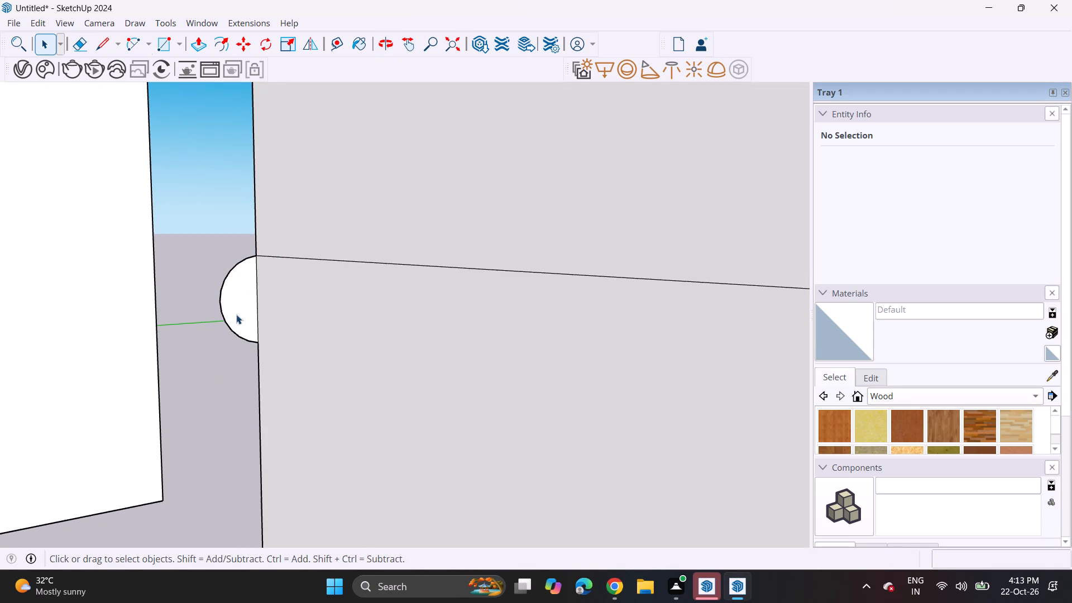
click(224, 324)
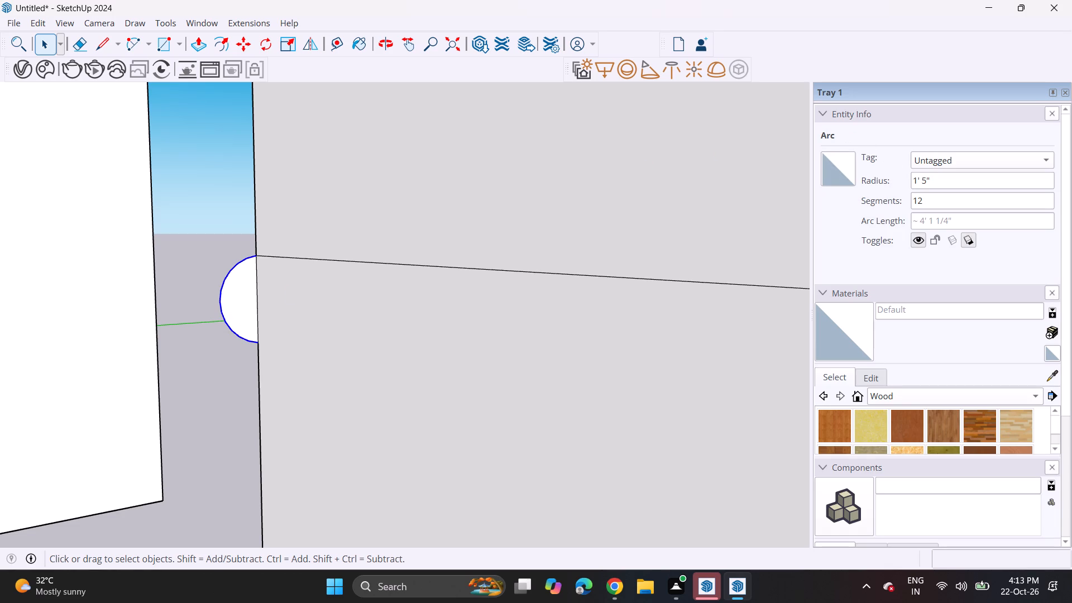
click(926, 204)
key(BackSpace)
key(BackSpace)
text(60.)
key(Return)
Copy the half-round profile twice down the panel's edge, end to end, by about 2' 9 5/8" and 2' 9 1/2".
double_click(240, 306)
key(m)
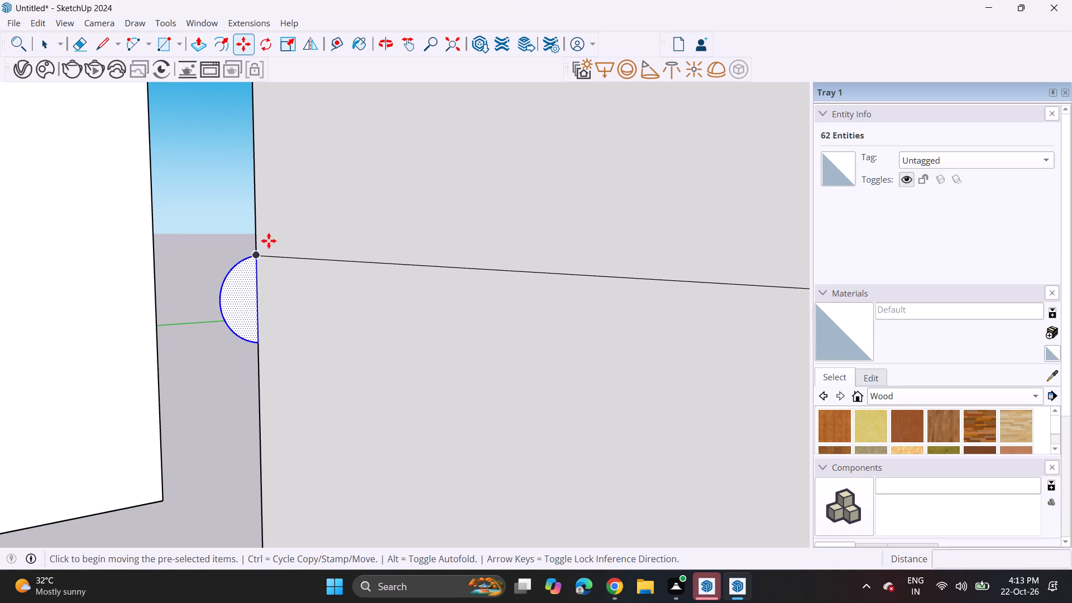
click(255, 260)
click(261, 344)
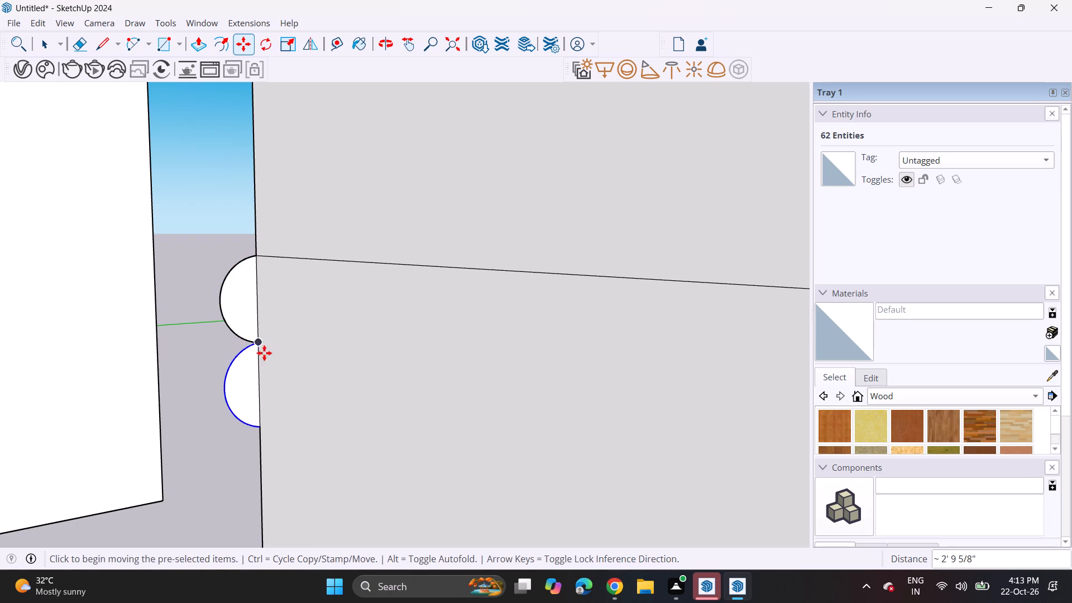
click(259, 339)
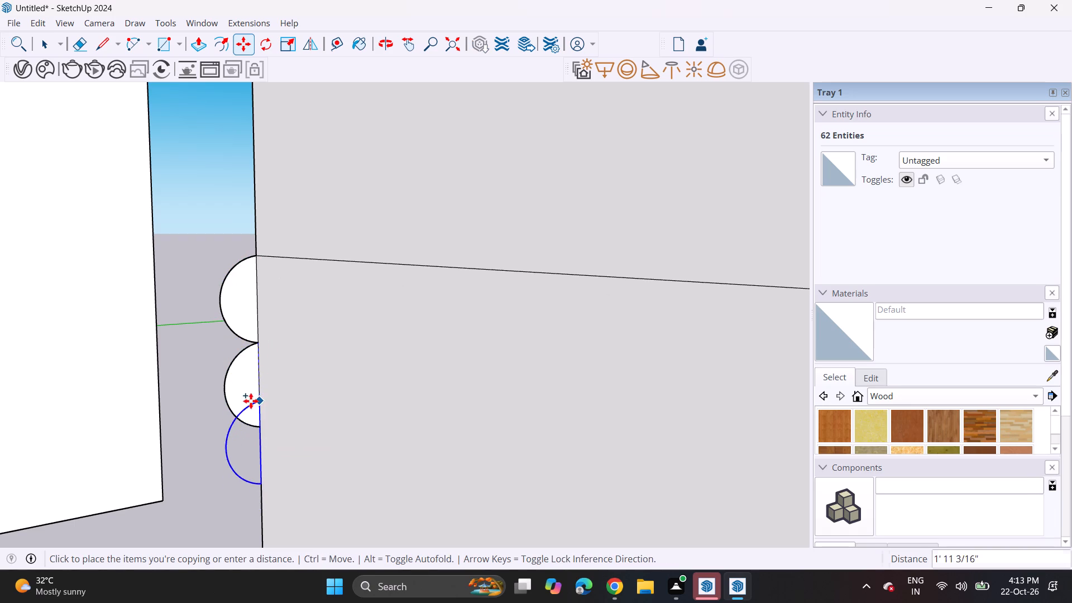
key(space)
double_click(246, 387)
key(m)
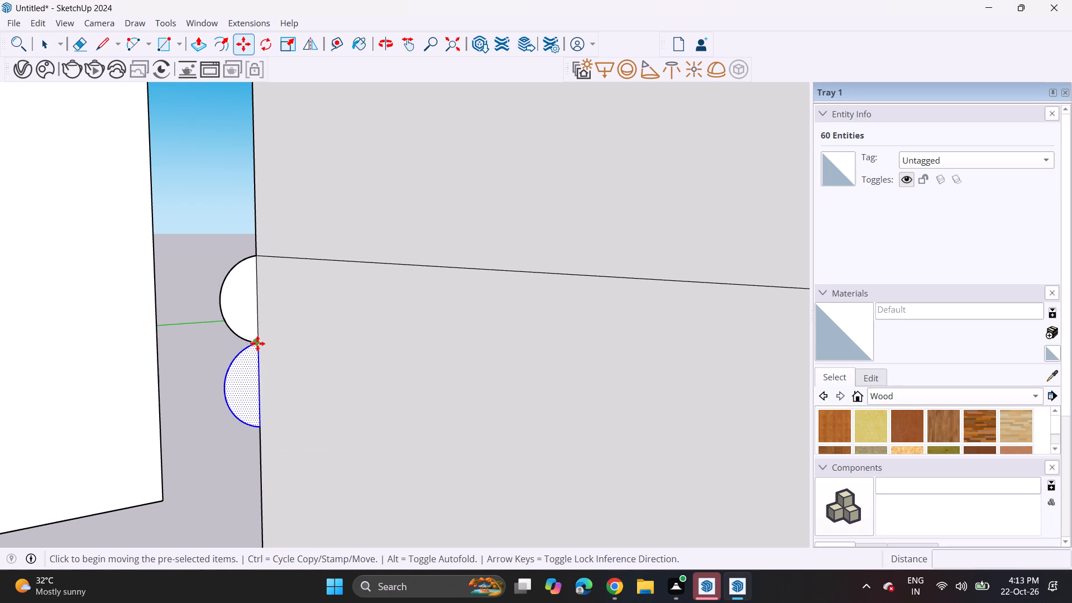
click(258, 343)
click(262, 423)
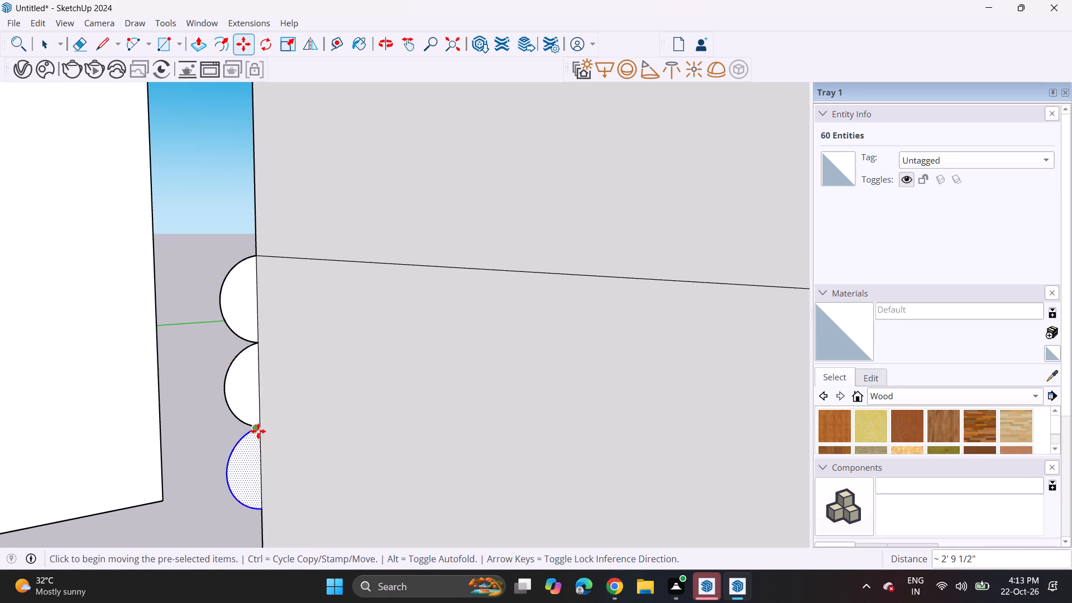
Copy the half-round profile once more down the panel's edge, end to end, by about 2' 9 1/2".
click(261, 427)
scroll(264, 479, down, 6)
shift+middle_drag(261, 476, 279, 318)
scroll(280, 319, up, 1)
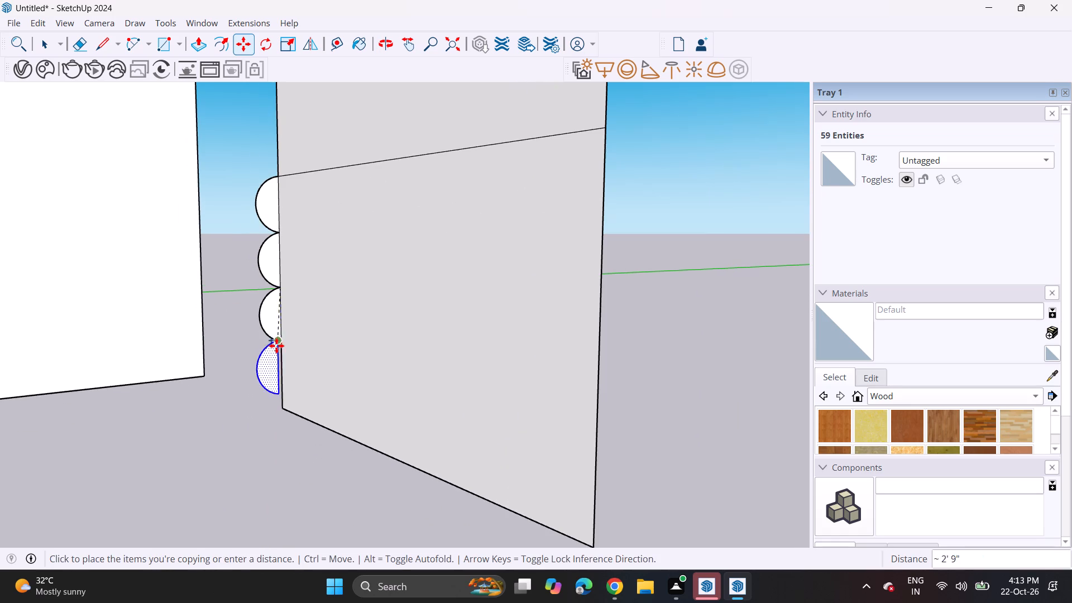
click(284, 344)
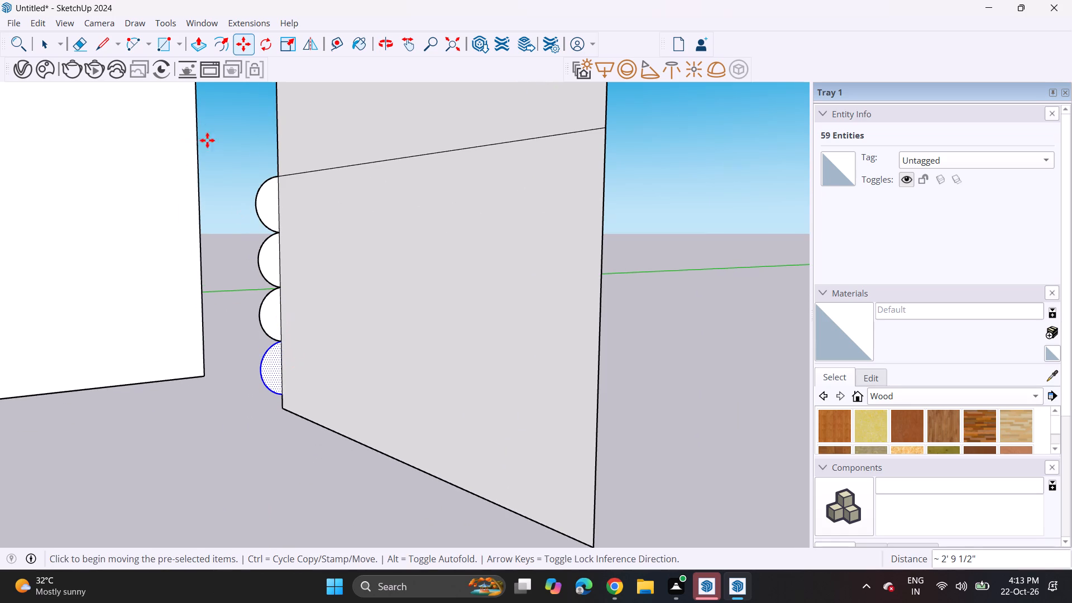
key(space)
Undo the half-round copies and the original arc, leaving only the horizontal line on the panel.
click(198, 46)
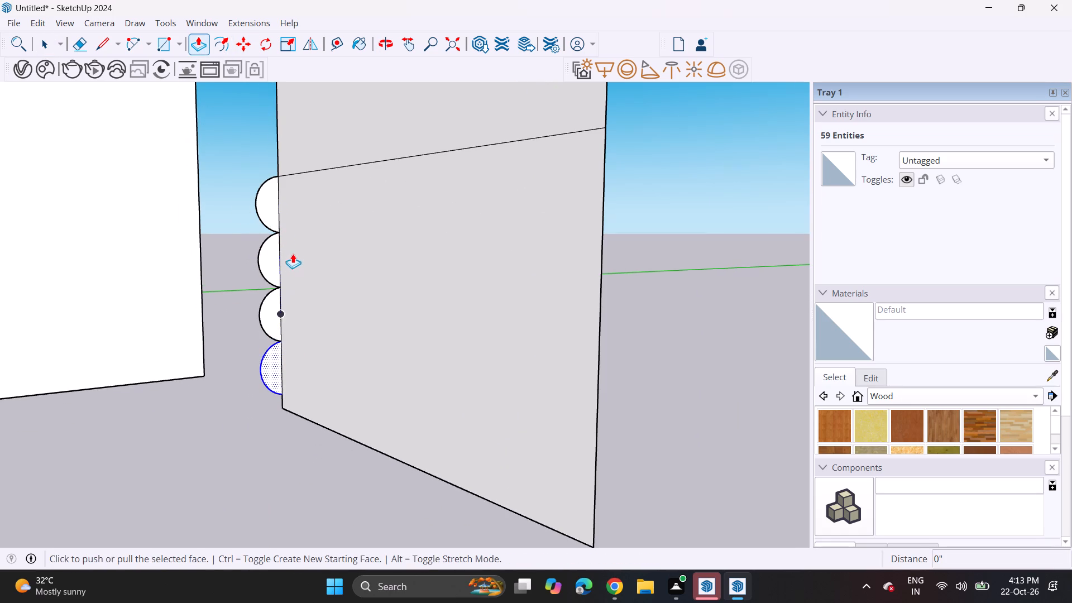
key(ctrl+z)
key(ctrl+z)
key(ctrl+z)
key(ctrl+z)
key(ctrl+z)
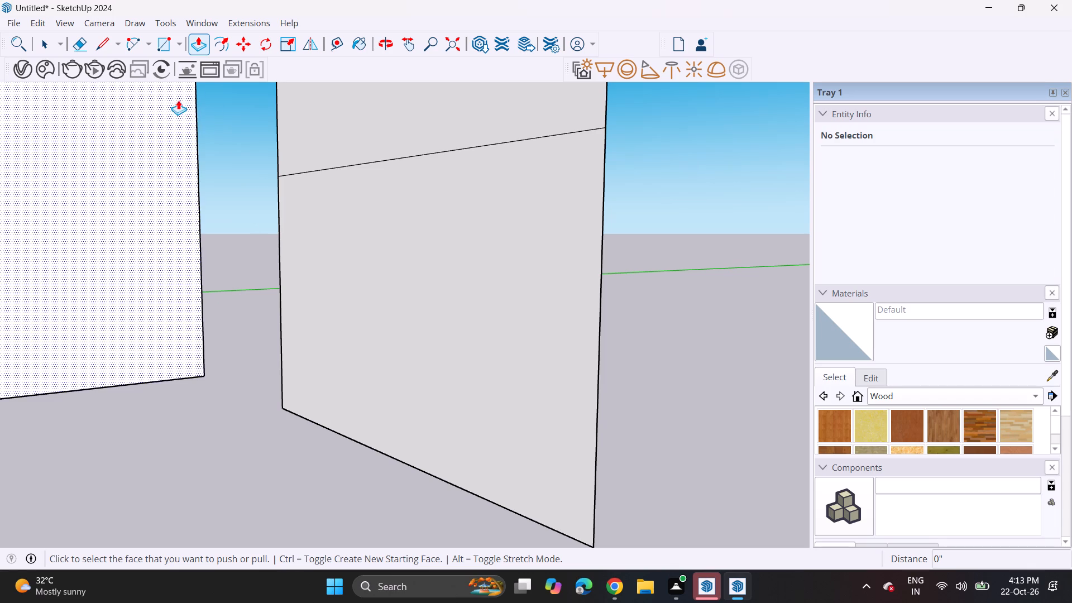
Draw a new, smaller half-round arc on the panel's side edge, starting at the horizontal line's end and bulging outward.
click(138, 44)
click(277, 175)
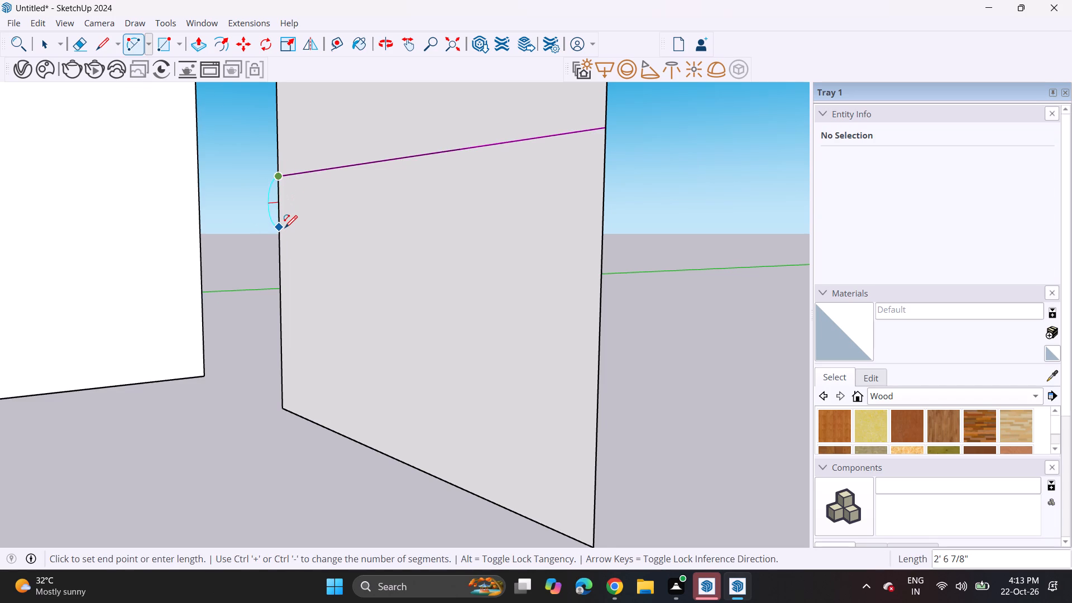
click(286, 221)
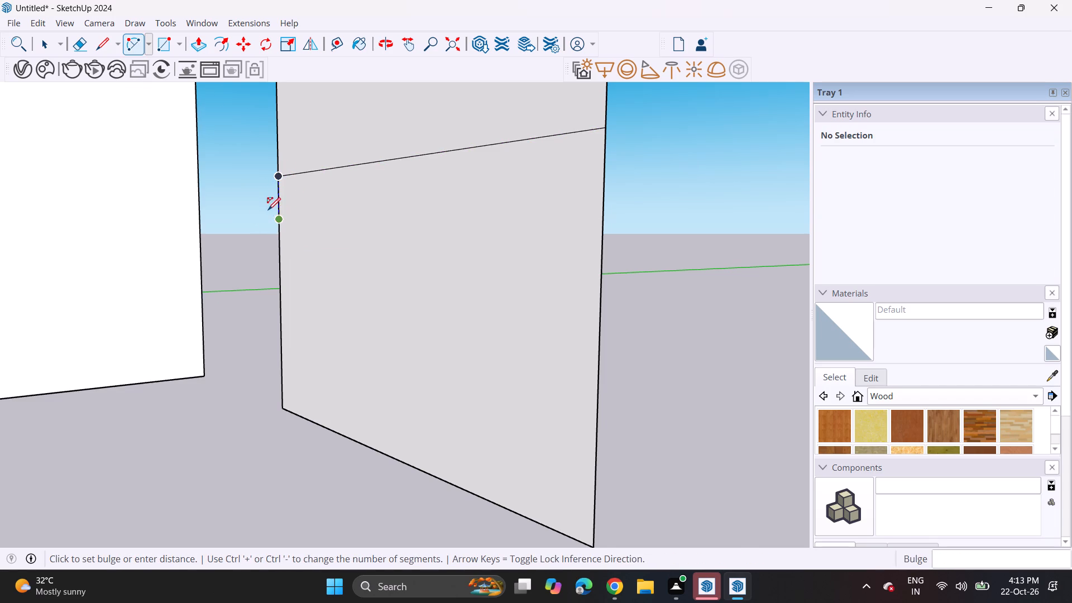
middle_drag(260, 189, 177, 187)
scroll(186, 188, up, 1)
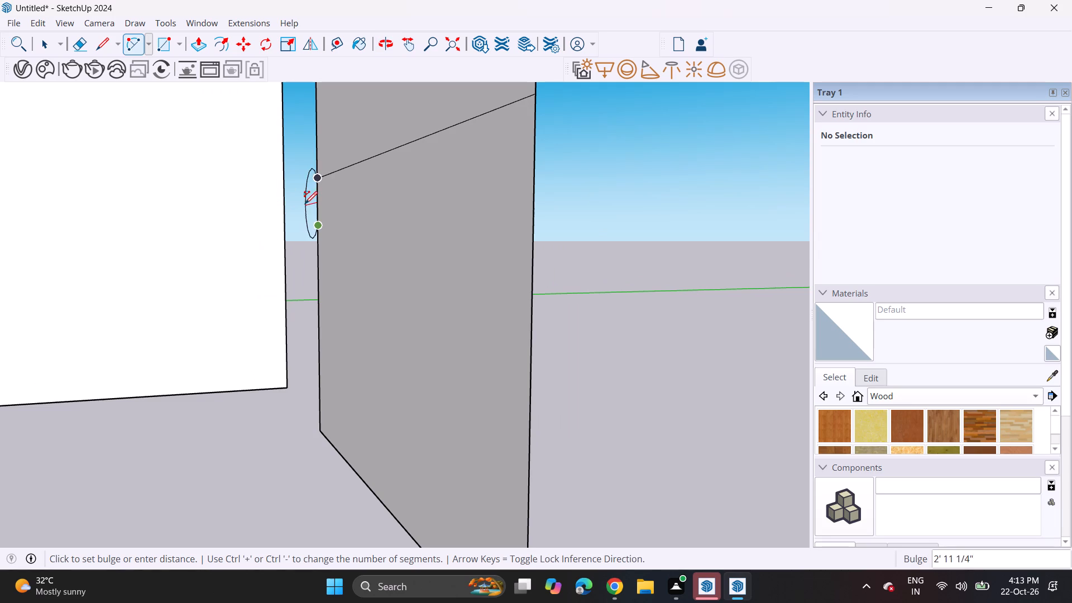
middle_drag(310, 198, 255, 206)
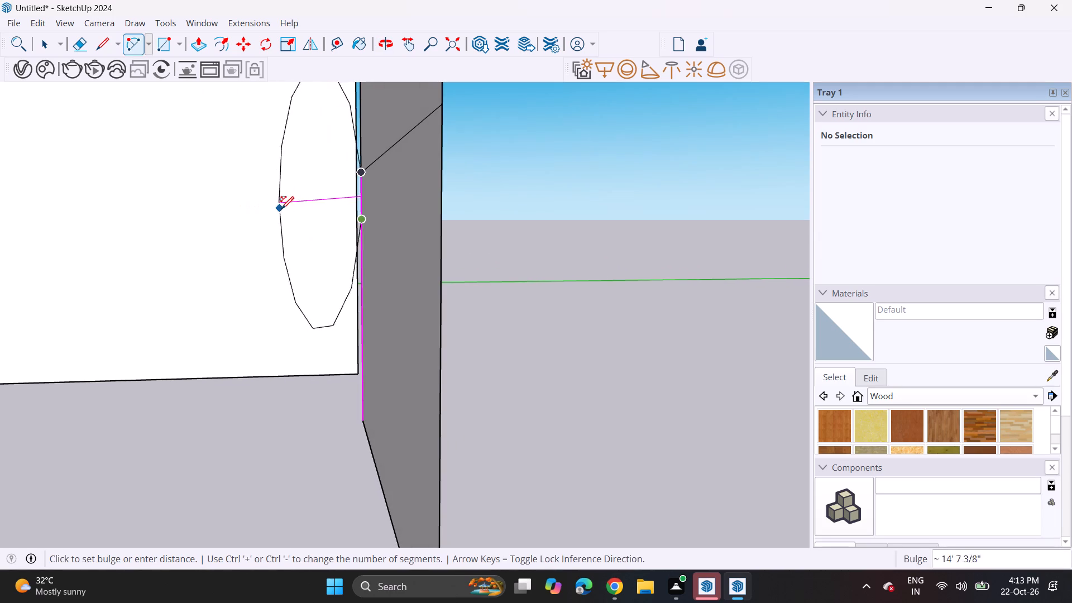
click(343, 190)
Copy the half-round profile twice down the panel's edge, placing the copies end to end.
middle_drag(352, 191, 409, 218)
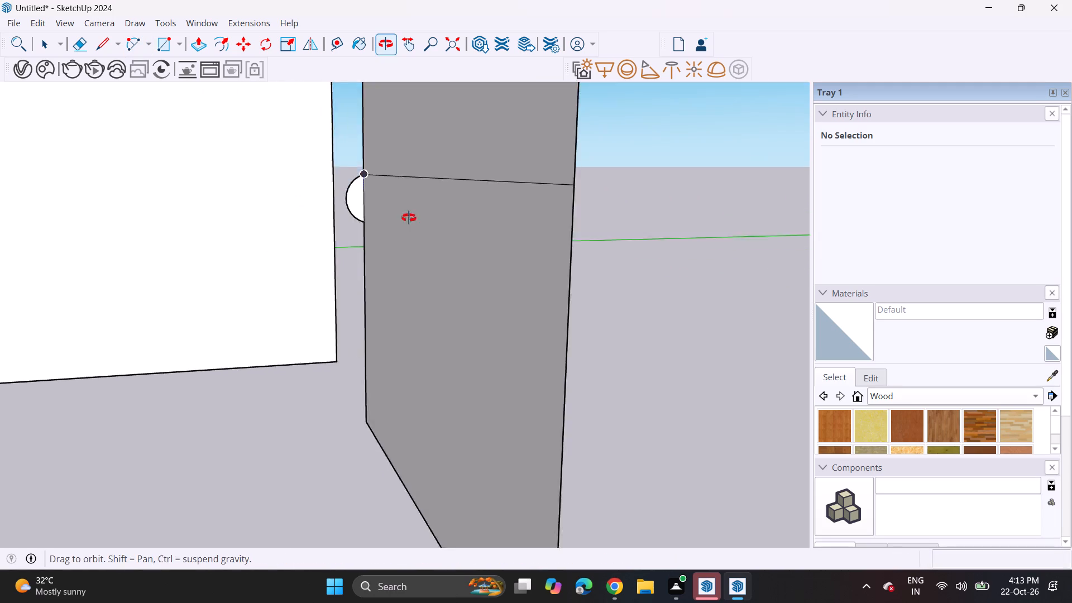
middle_drag(409, 218, 453, 232)
scroll(366, 199, down, 3)
scroll(369, 203, up, 10)
key(space)
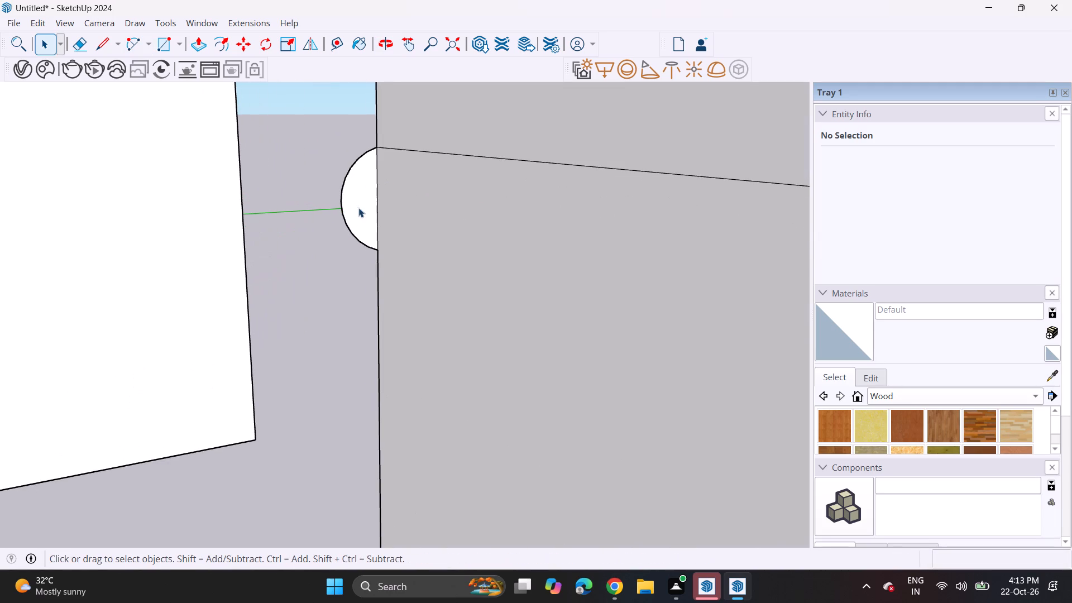
double_click(361, 209)
key(m)
click(379, 149)
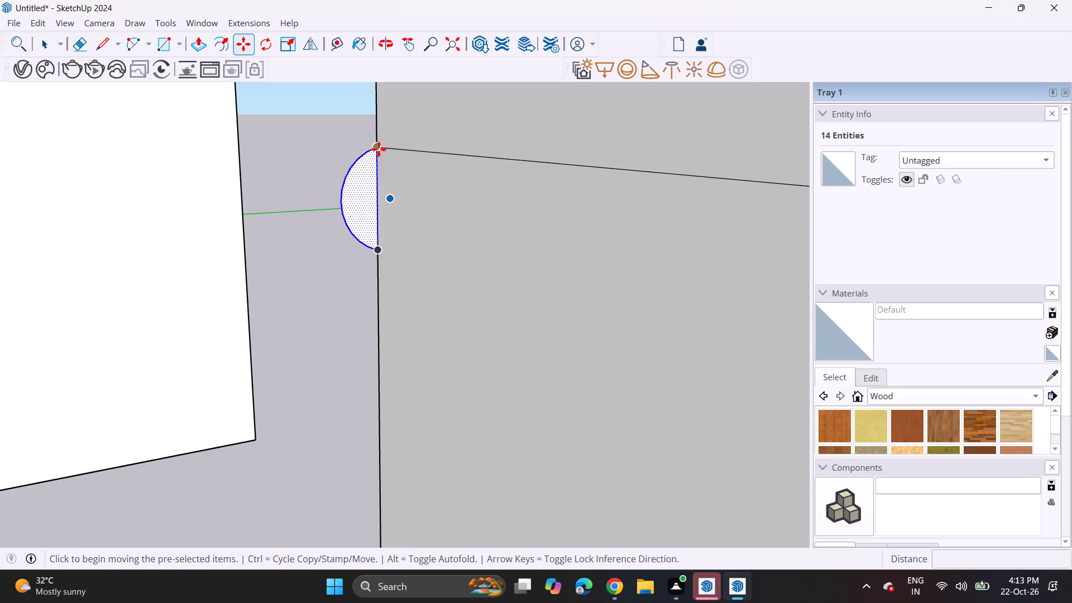
click(380, 249)
click(376, 248)
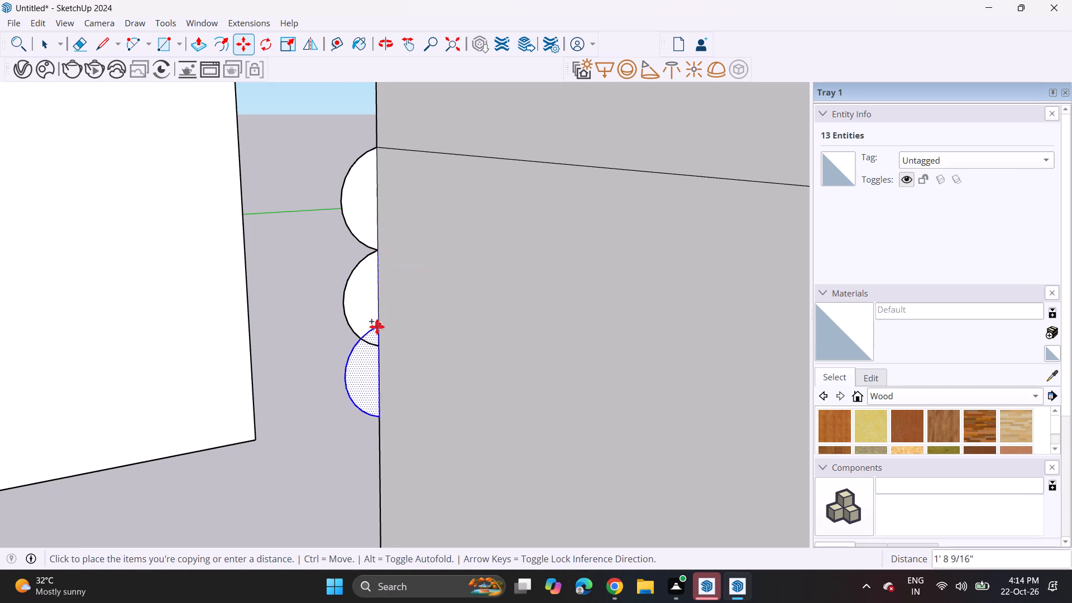
click(377, 344)
Copy the half-round profile two more times down the panel's edge, aligning each copy end to end with the one above.
click(374, 344)
scroll(377, 401, down, 6)
shift+middle_drag(363, 381, 360, 349)
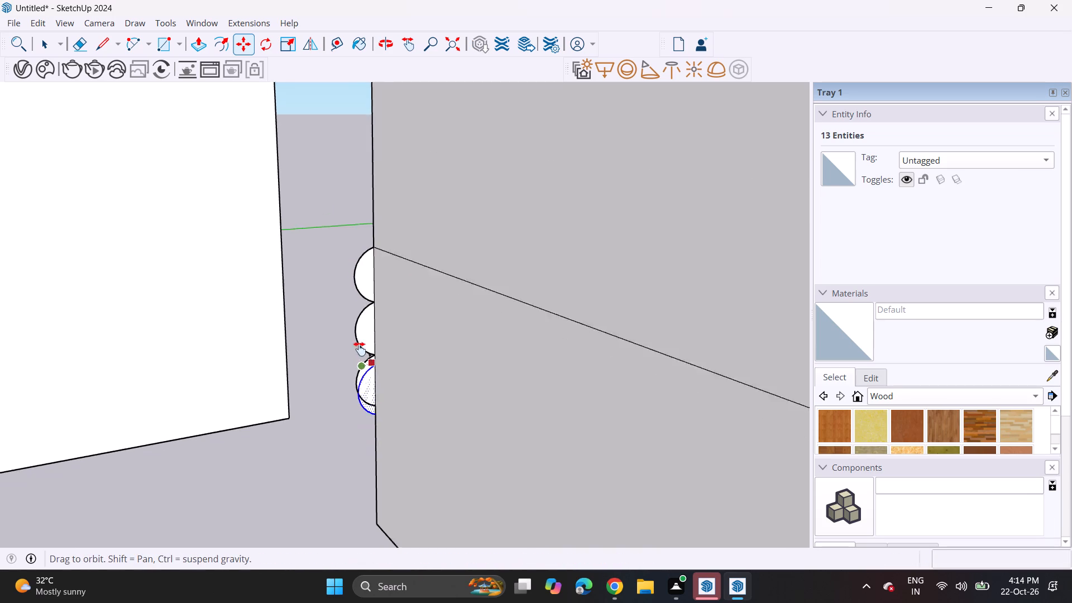
shift+middle_drag(360, 349, 359, 259)
shift+scroll(358, 276, up, 1)
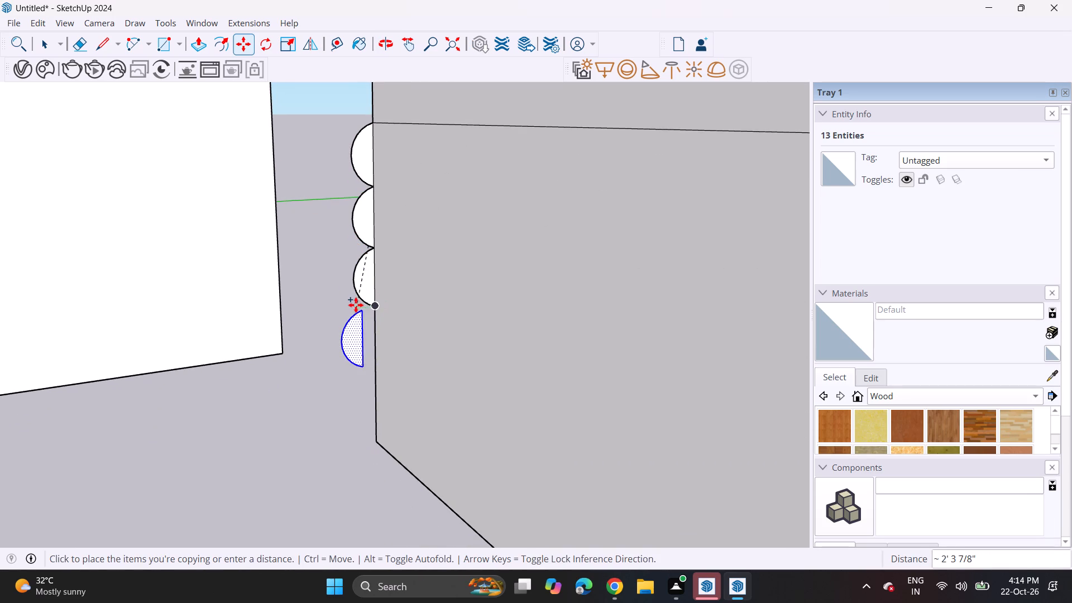
click(356, 305)
click(366, 314)
click(382, 312)
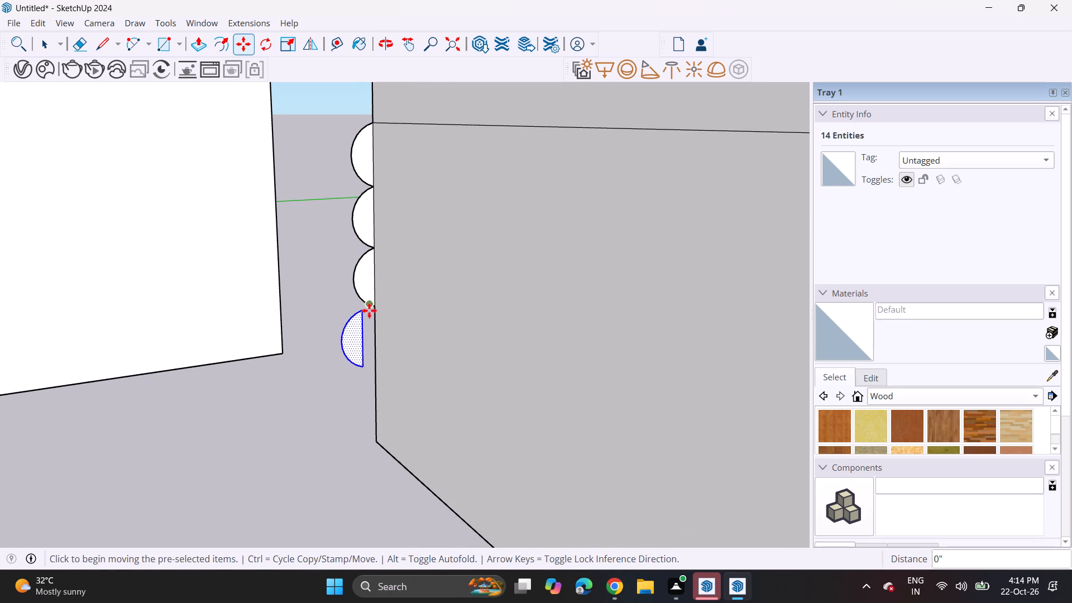
click(364, 309)
click(380, 309)
click(375, 312)
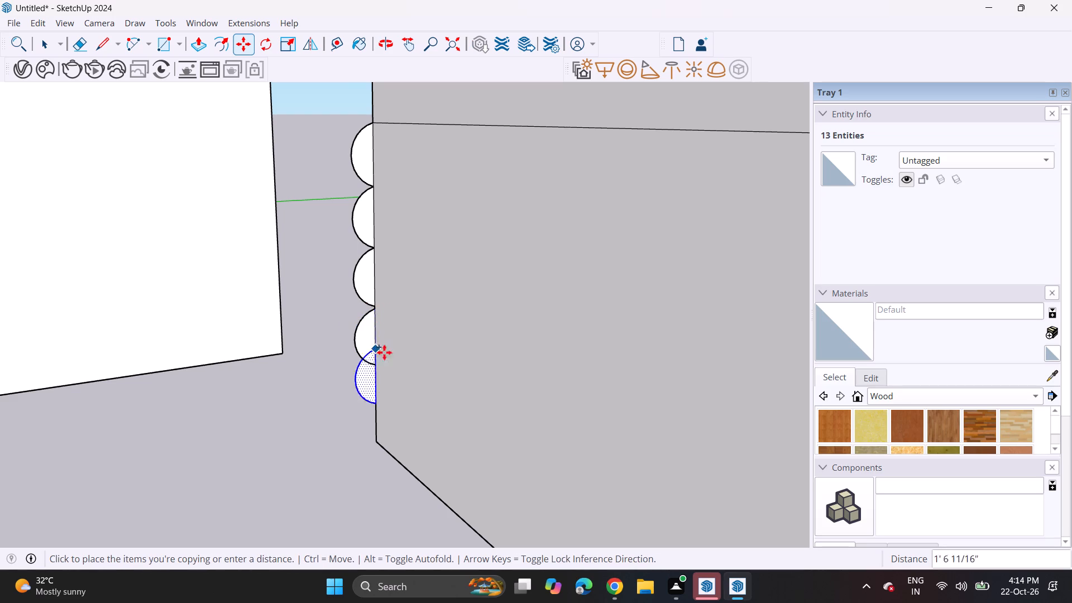
click(375, 367)
scroll(361, 322, down, 6)
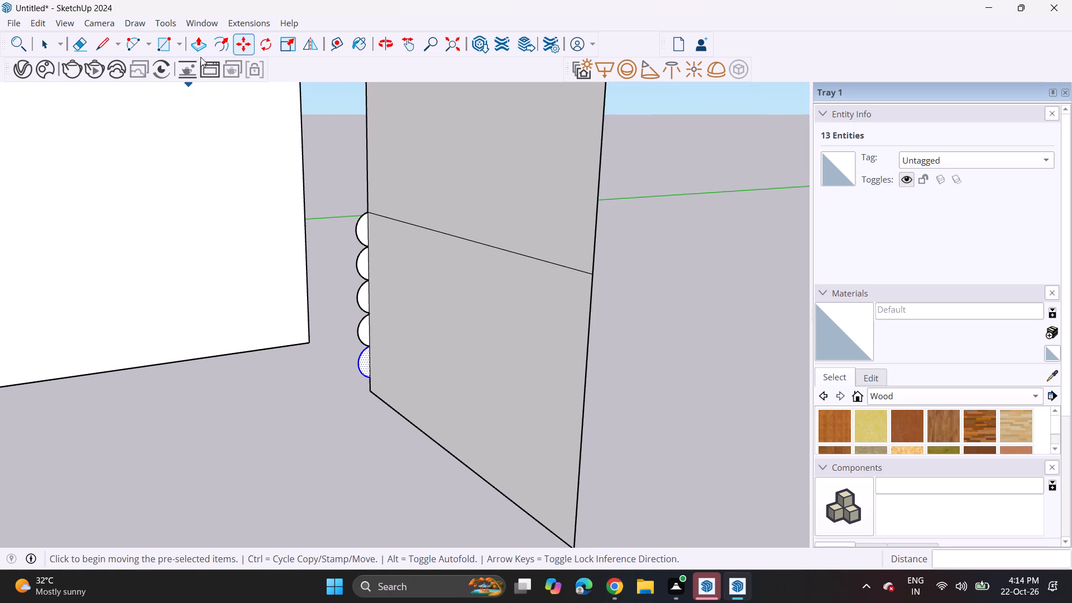
Extrude all five half-round profiles across the panel's full width, about 20' 11".
click(202, 47)
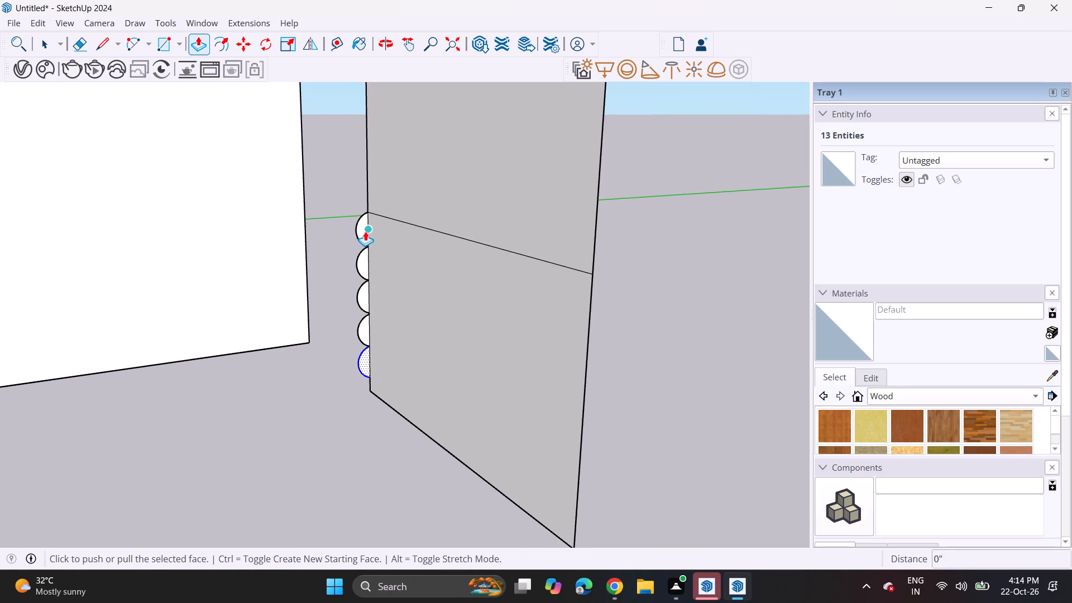
key(Escape)
click(365, 229)
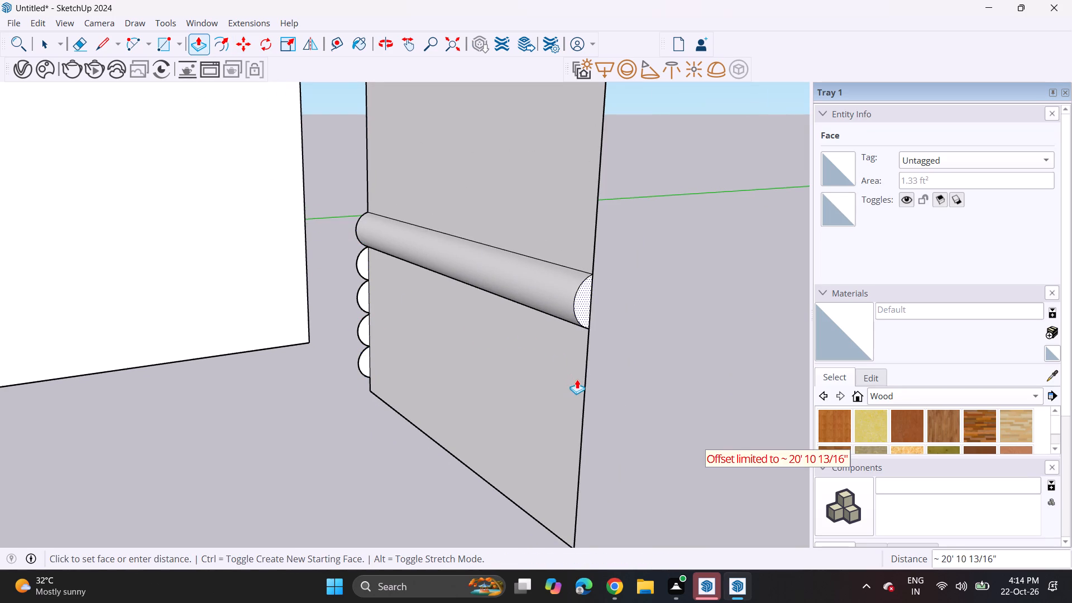
click(577, 381)
double_click(362, 270)
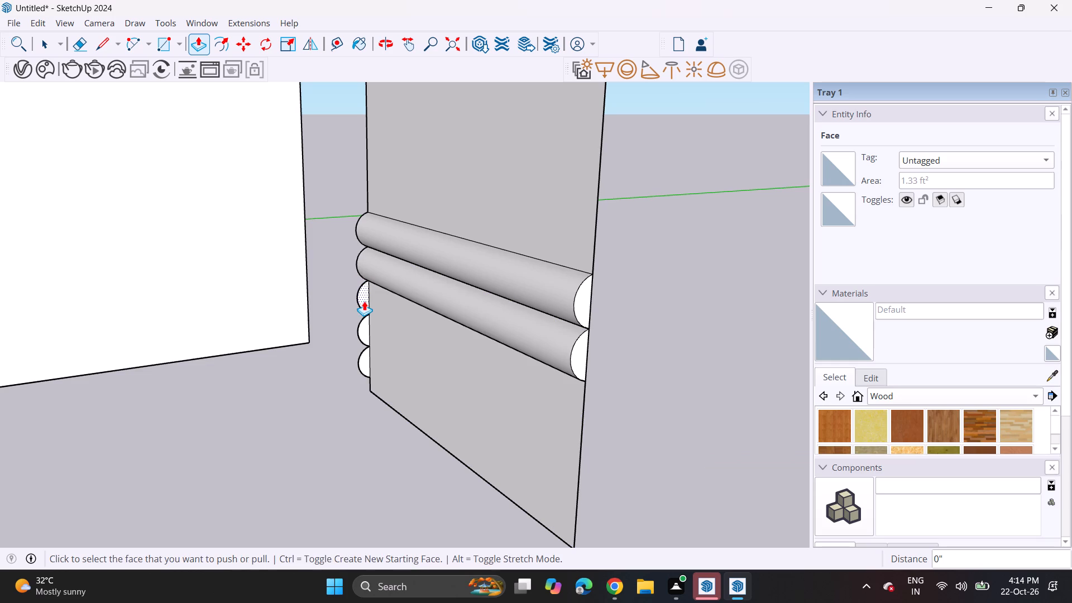
double_click(365, 301)
double_click(369, 330)
double_click(367, 361)
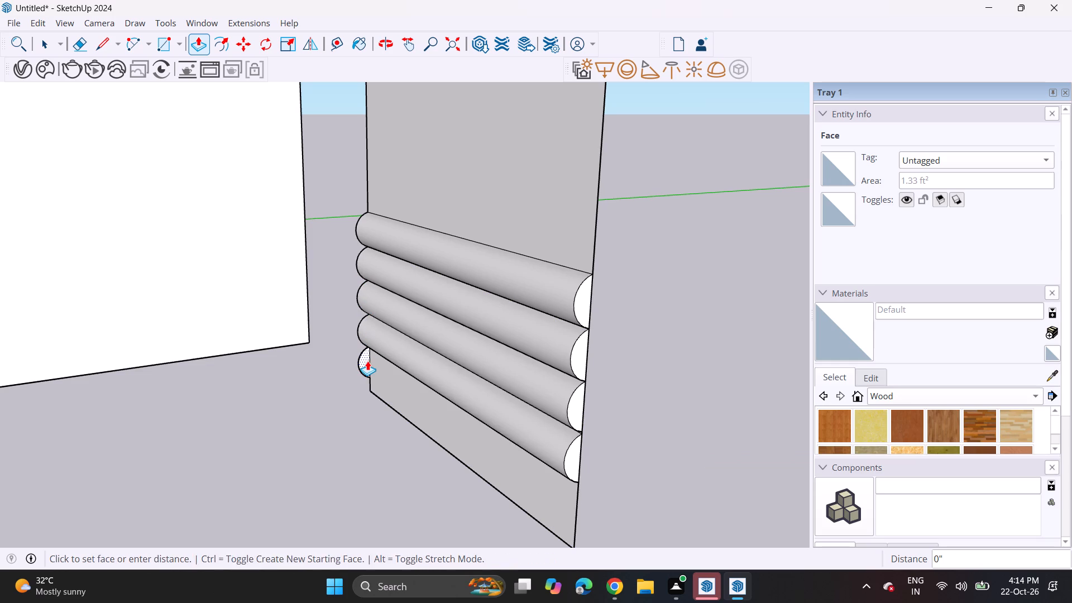
Move the whole ribbed panel about 44' 4" into the middle gap of the room's back wall, aligned by its bottom corner.
scroll(370, 334, down, 8)
middle_drag(319, 358, 571, 324)
scroll(499, 313, down, 6)
middle_drag(463, 326, 533, 307)
scroll(463, 326, up, 1)
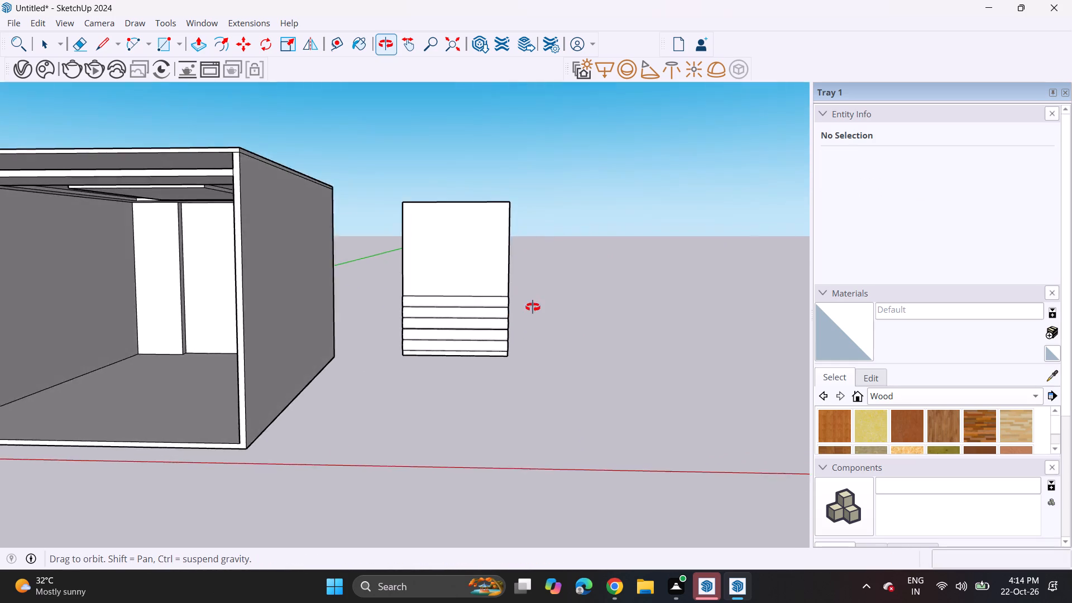
middle_drag(533, 307, 536, 301)
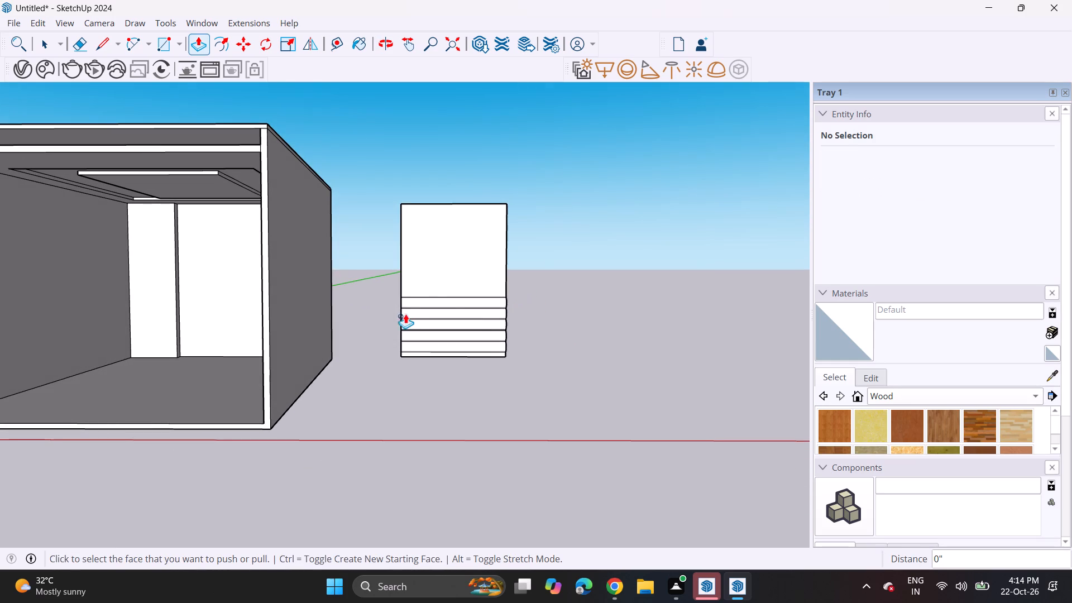
key(space)
click(557, 255)
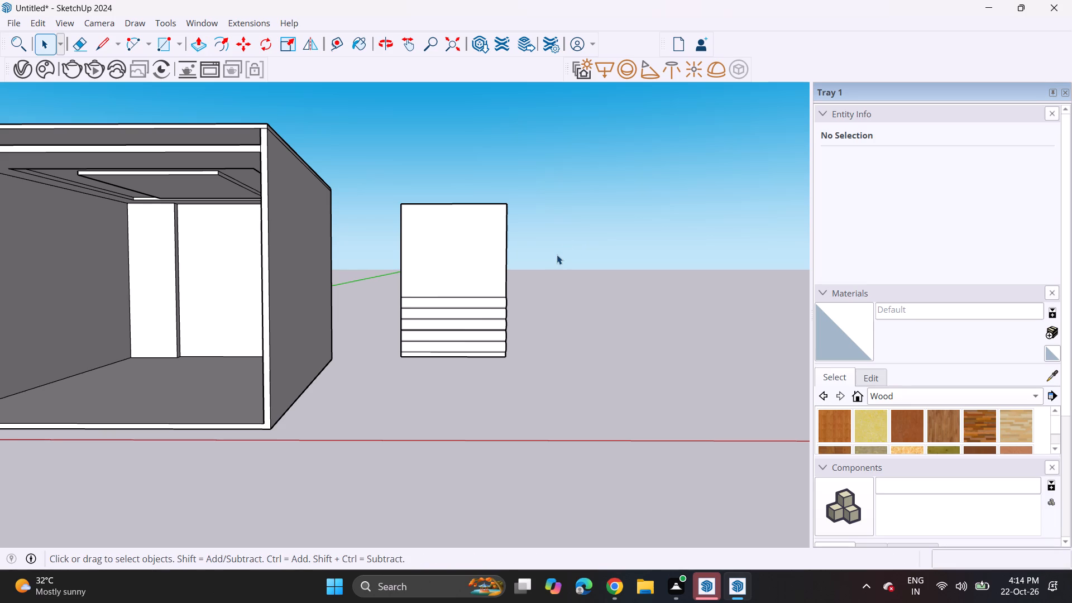
drag(348, 146, 581, 368)
key(m)
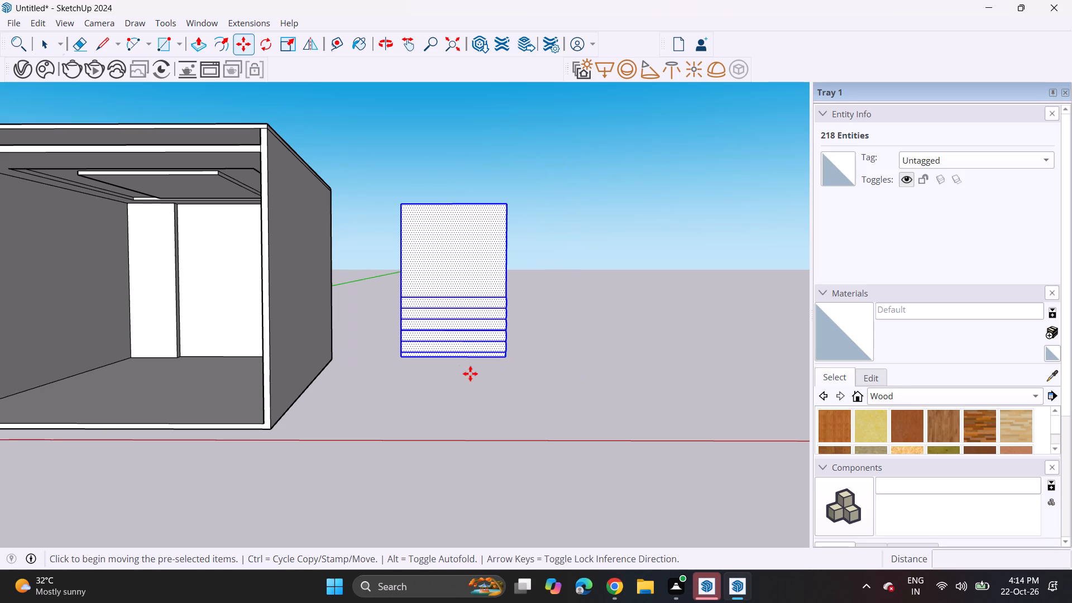
click(402, 361)
middle_drag(196, 364, 314, 376)
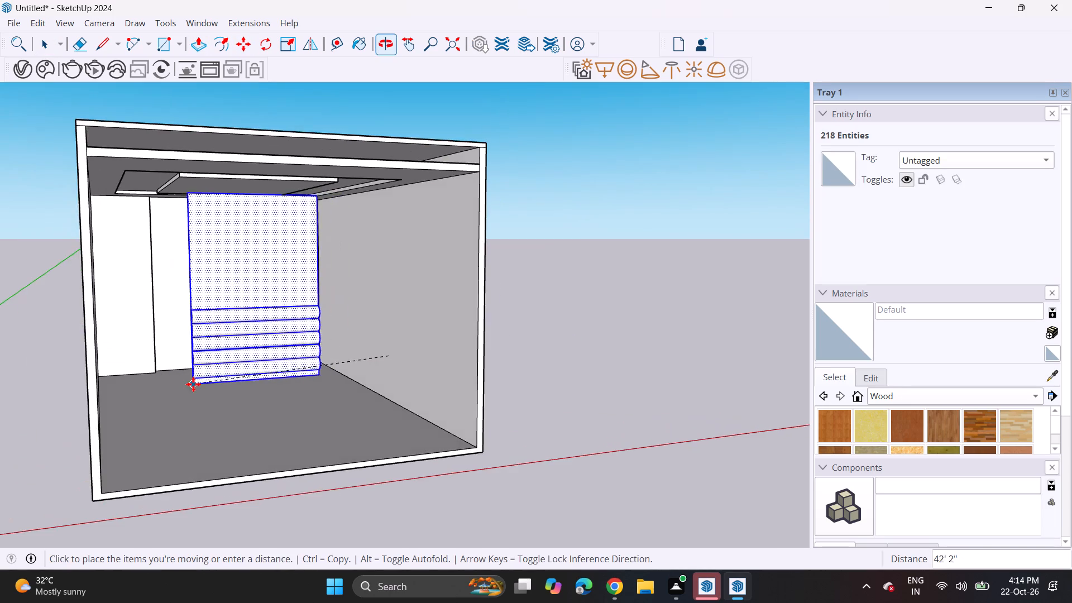
scroll(178, 372, up, 5)
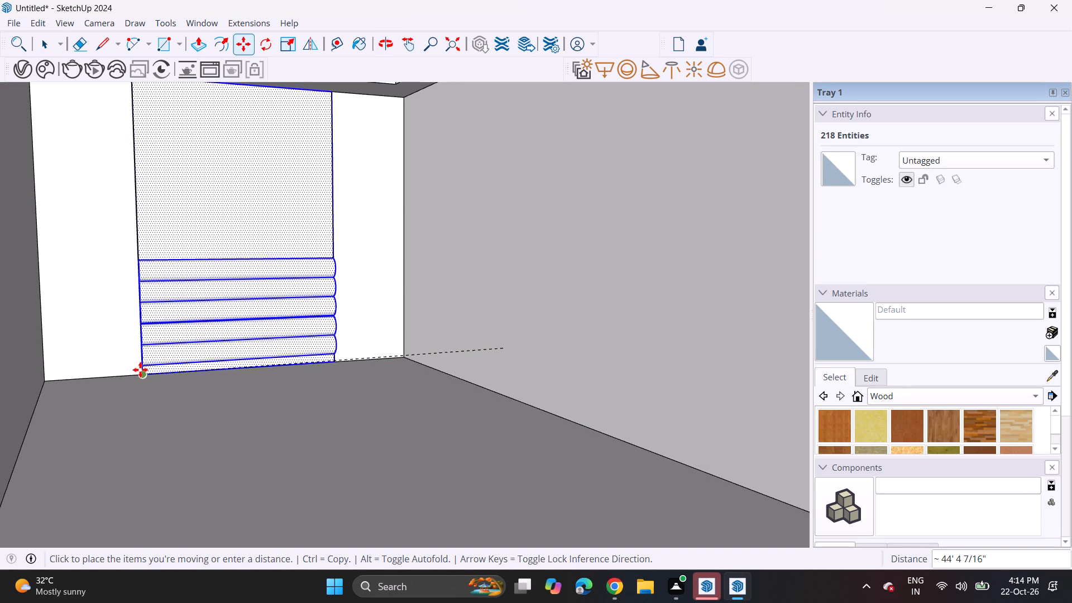
click(140, 370)
middle_drag(294, 339, 234, 337)
scroll(210, 312, down, 7)
key(space)
click(416, 305)
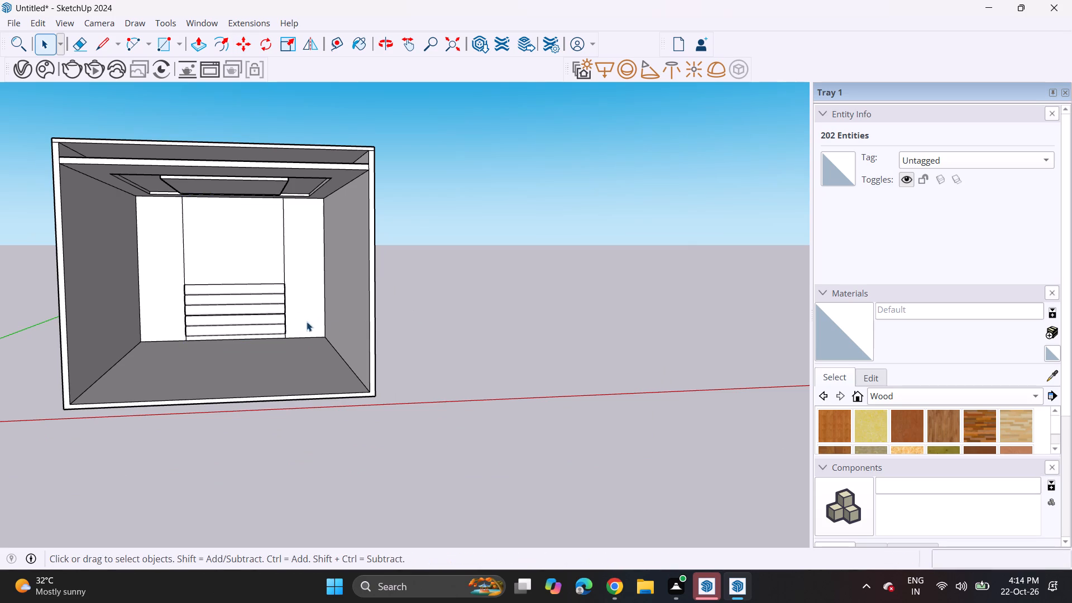
Draw a rectangle about 44' 1" by 21' on the floor in front of the ribbed panel, starting from the panel's bottom corner.
middle_drag(281, 312, 246, 296)
scroll(230, 316, up, 1)
shift+middle_drag(232, 317, 392, 340)
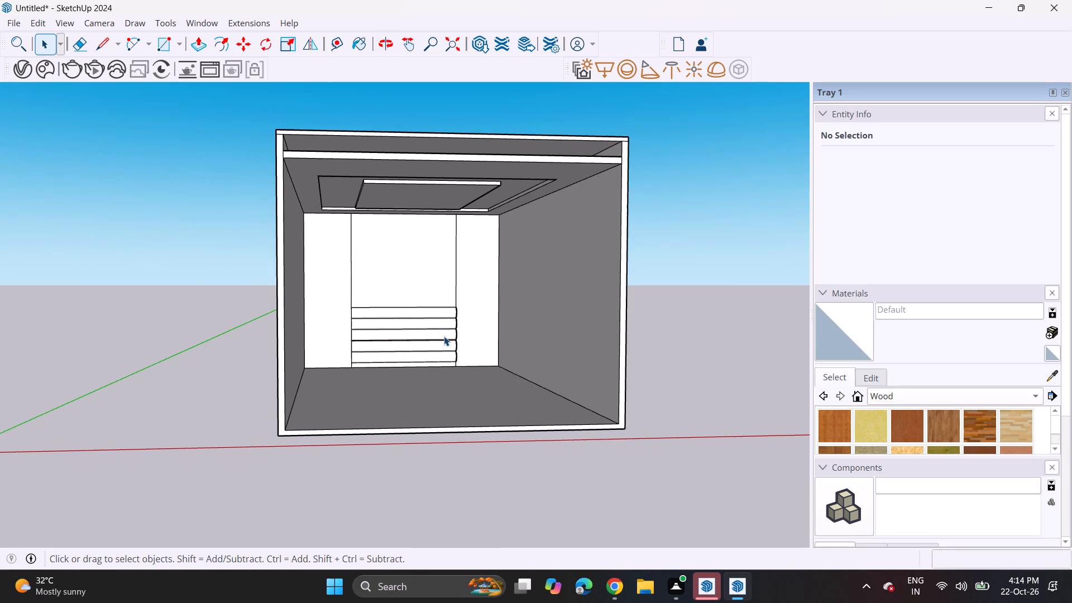
scroll(425, 322, up, 1)
middle_drag(419, 320, 379, 326)
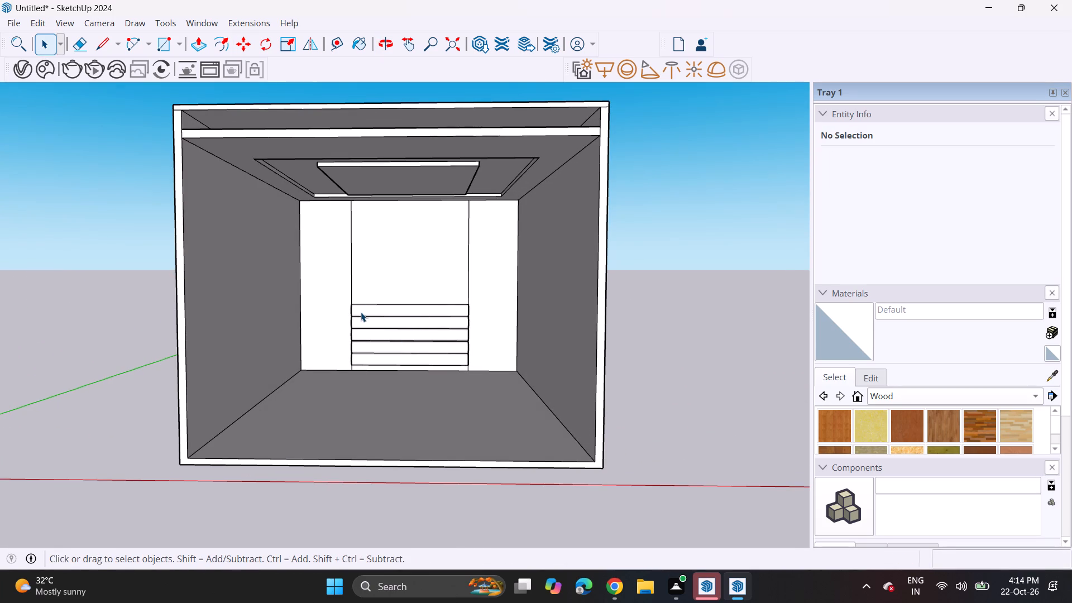
click(163, 50)
middle_drag(364, 345, 393, 384)
scroll(393, 384, up, 1)
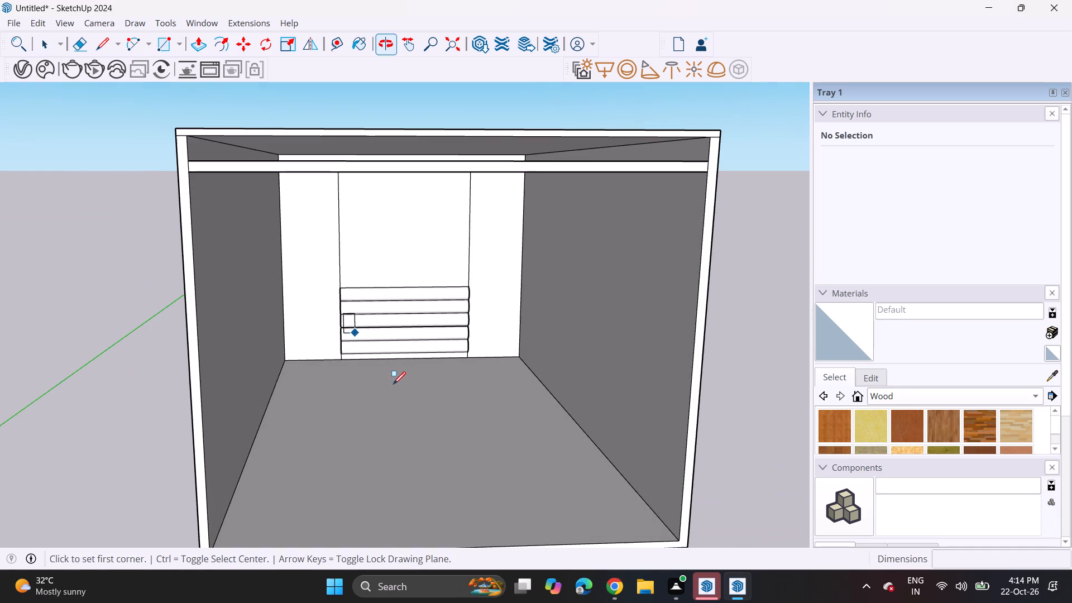
scroll(370, 391, up, 2)
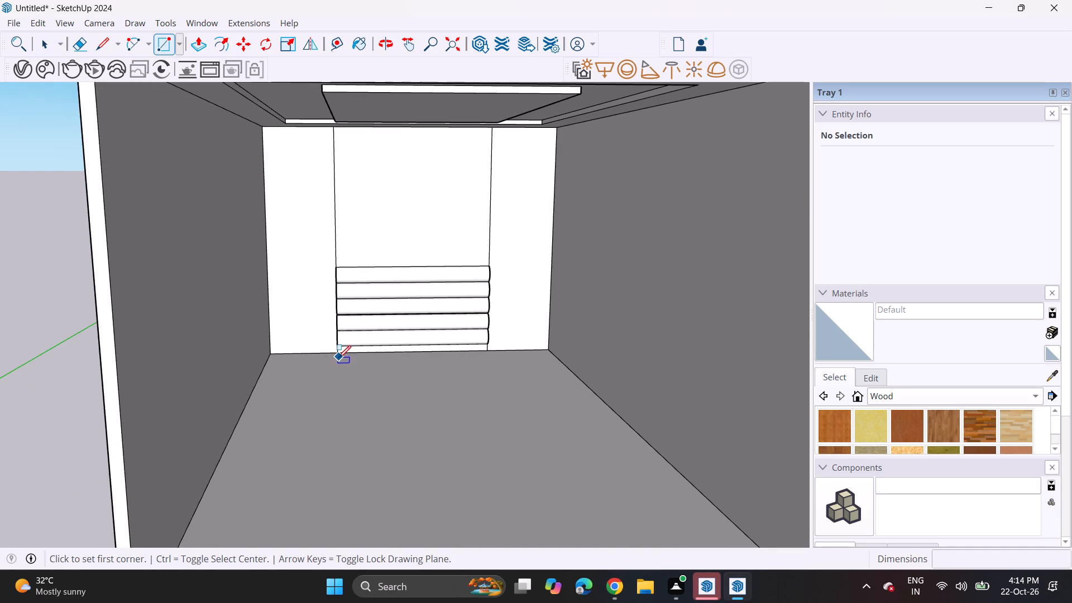
click(337, 356)
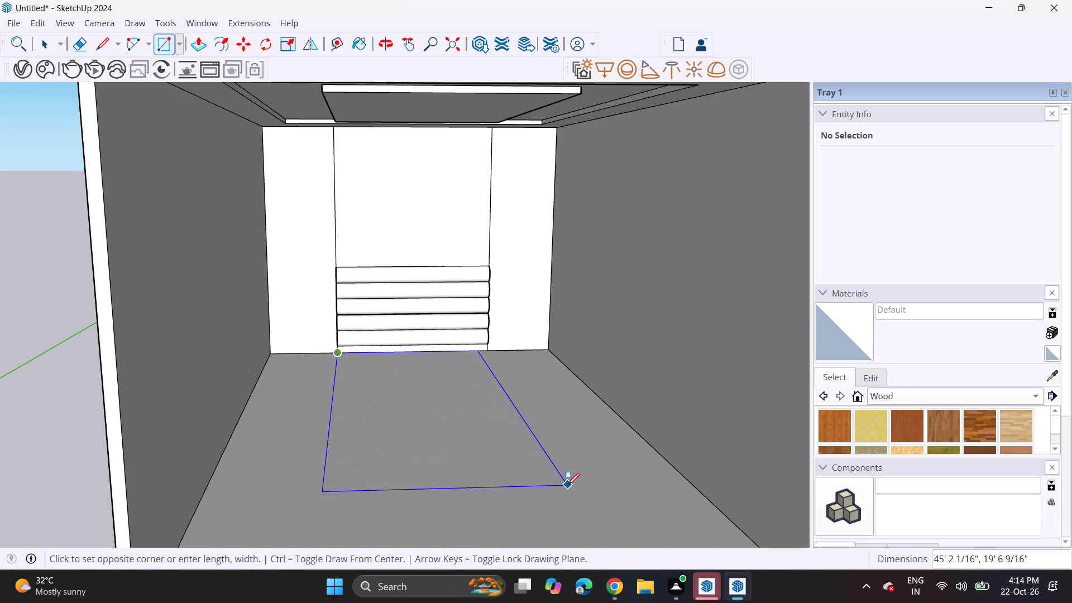
scroll(581, 486, up, 1)
middle_drag(581, 486, 556, 479)
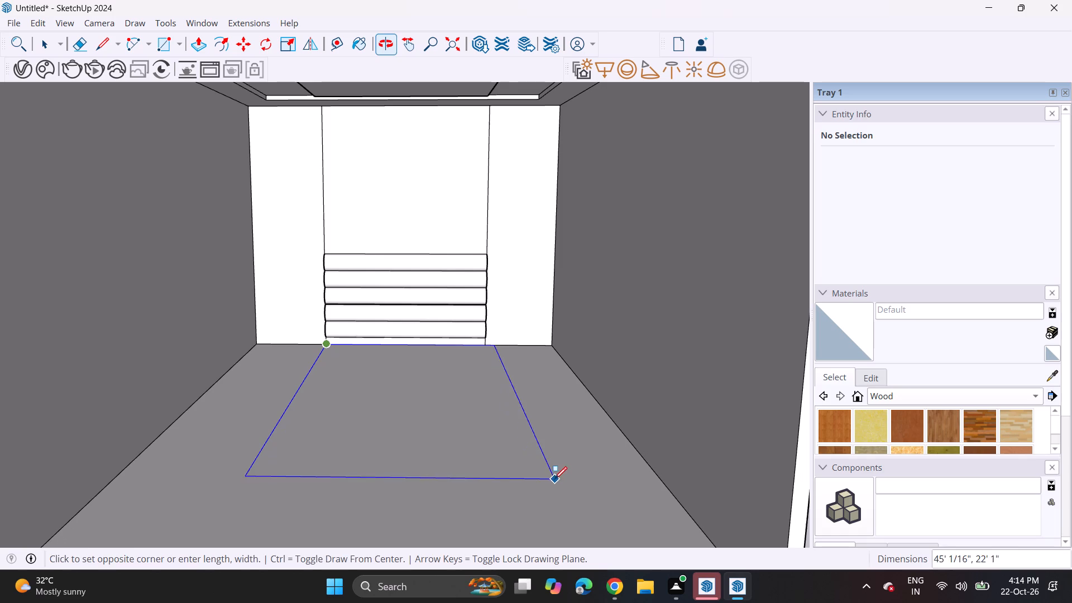
click(538, 474)
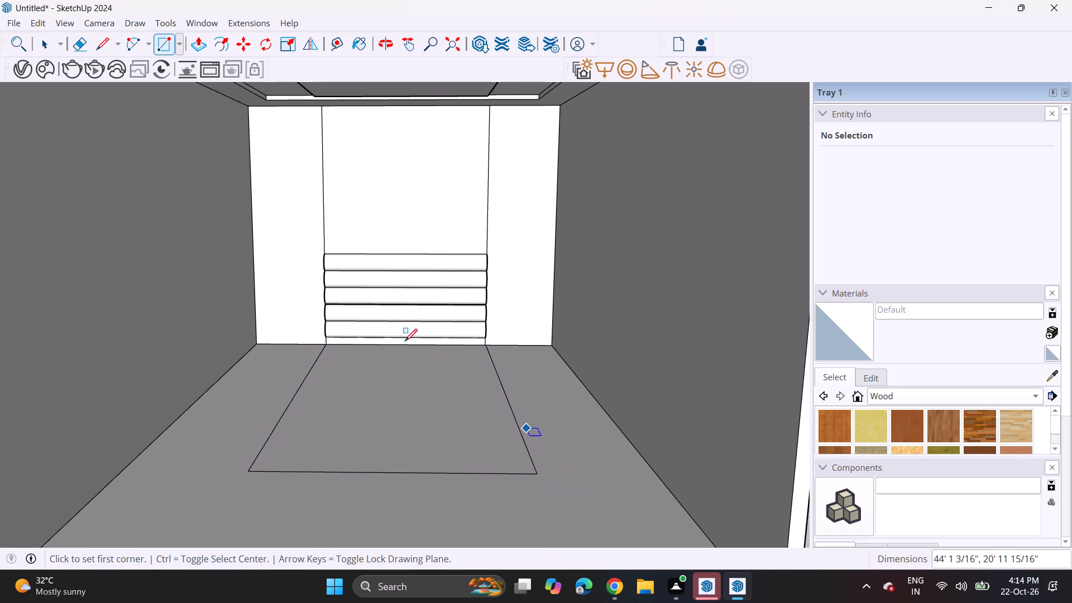
Push/Pull the floor rectangle in front of the ribbed panel up about 3' to form the bed platform.
click(195, 39)
click(351, 410)
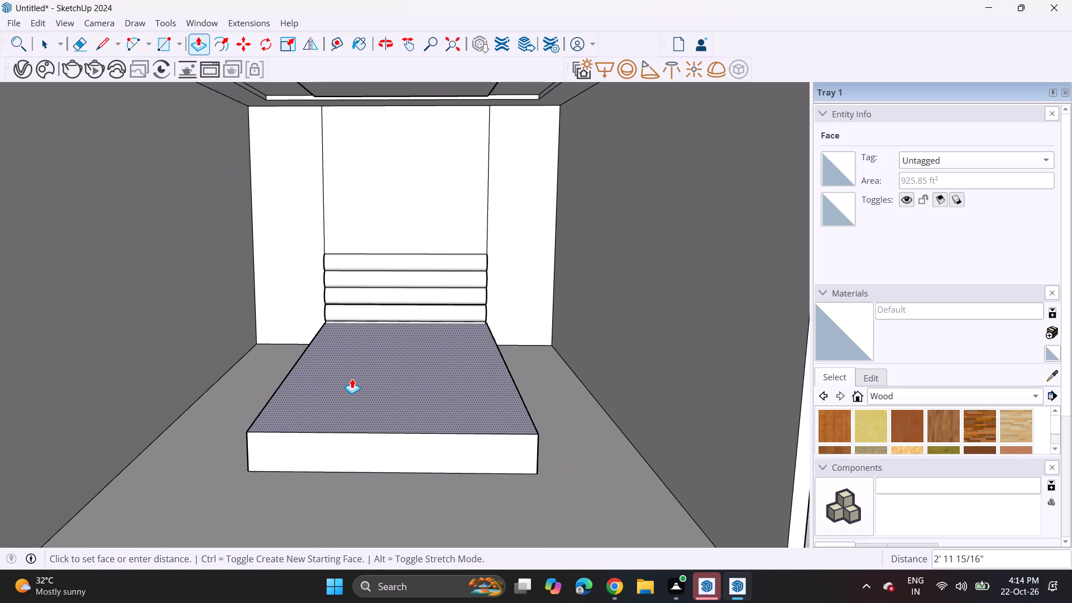
click(352, 379)
Copy the platform's three exposed bottom edges a short distance straight up to mark off a thin lower band around its sides.
key(space)
click(298, 472)
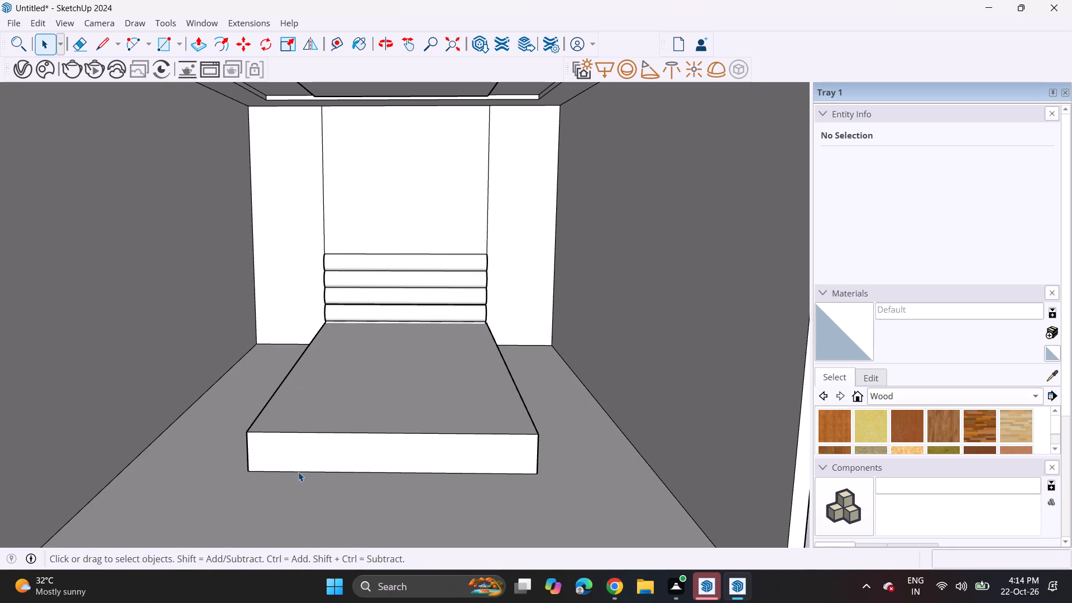
scroll(299, 473, up, 5)
scroll(232, 469, up, 1)
middle_drag(236, 469, 393, 431)
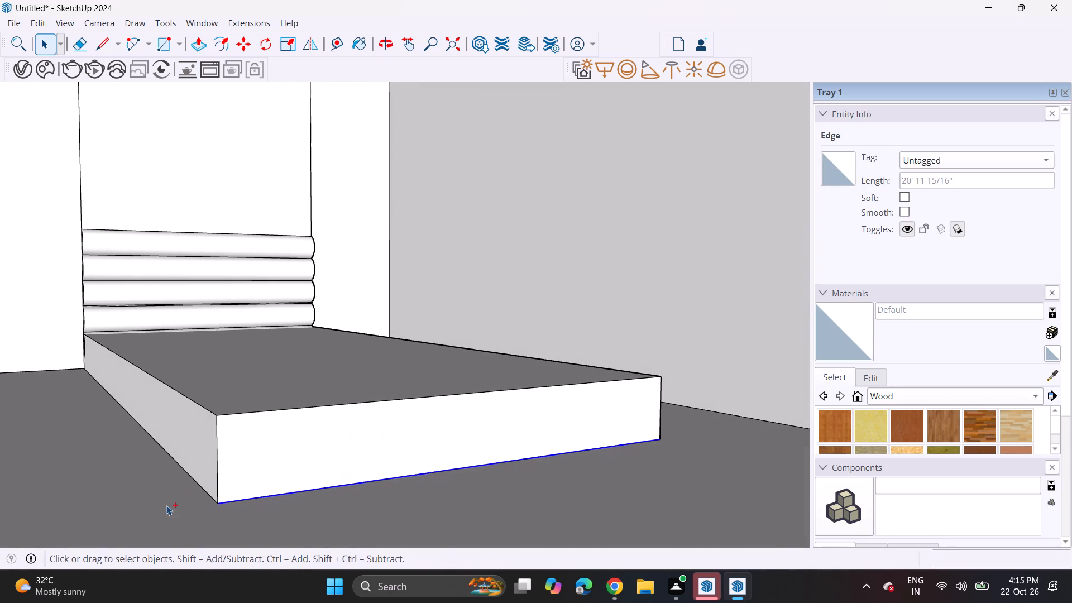
ctrl+click(186, 477)
ctrl+click(188, 476)
ctrl+shift+click(181, 498)
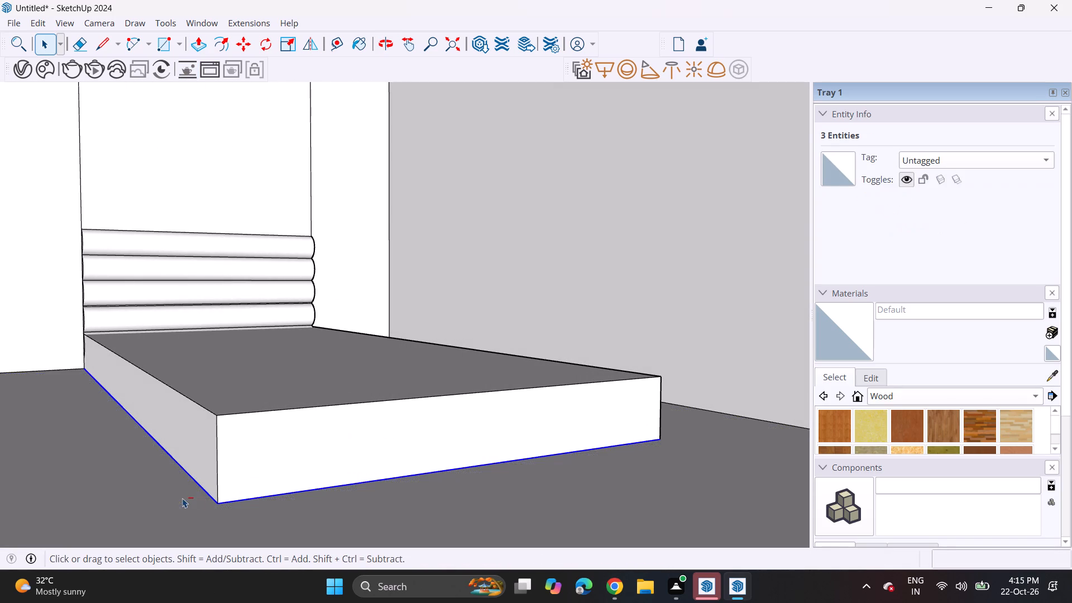
ctrl+middle_drag(368, 457, 75, 420)
ctrl+scroll(83, 425, up, 1)
ctrl+middle_drag(581, 431, 585, 250)
ctrl+scroll(630, 376, up, 1)
ctrl+shift+middle_drag(625, 376, 542, 381)
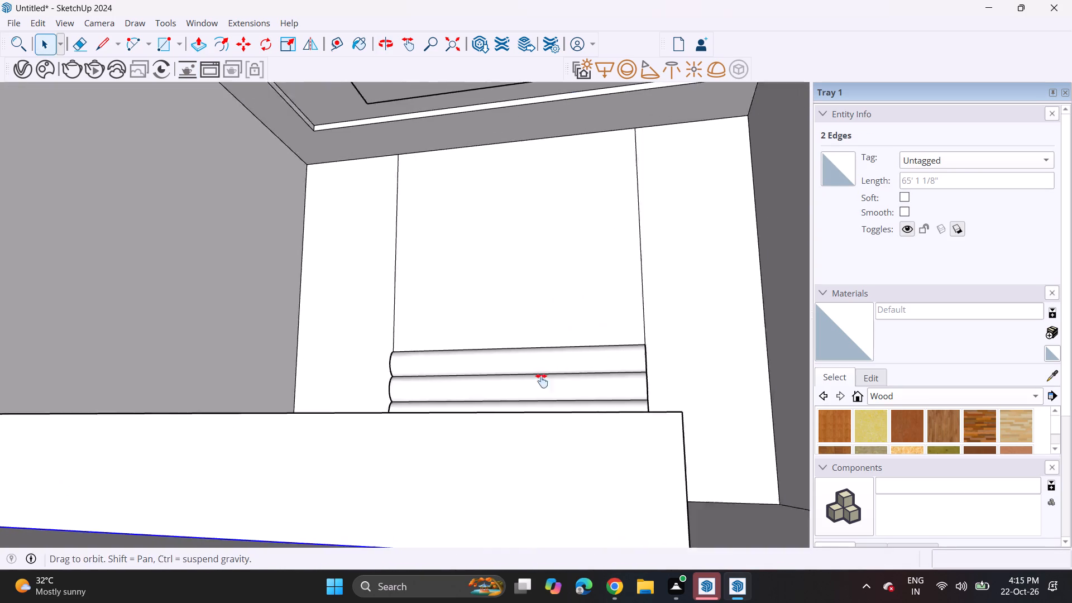
ctrl+shift+middle_drag(542, 381, 416, 368)
ctrl+scroll(379, 430, up, 1)
ctrl+middle_drag(392, 428, 638, 393)
ctrl+scroll(404, 422, down, 20)
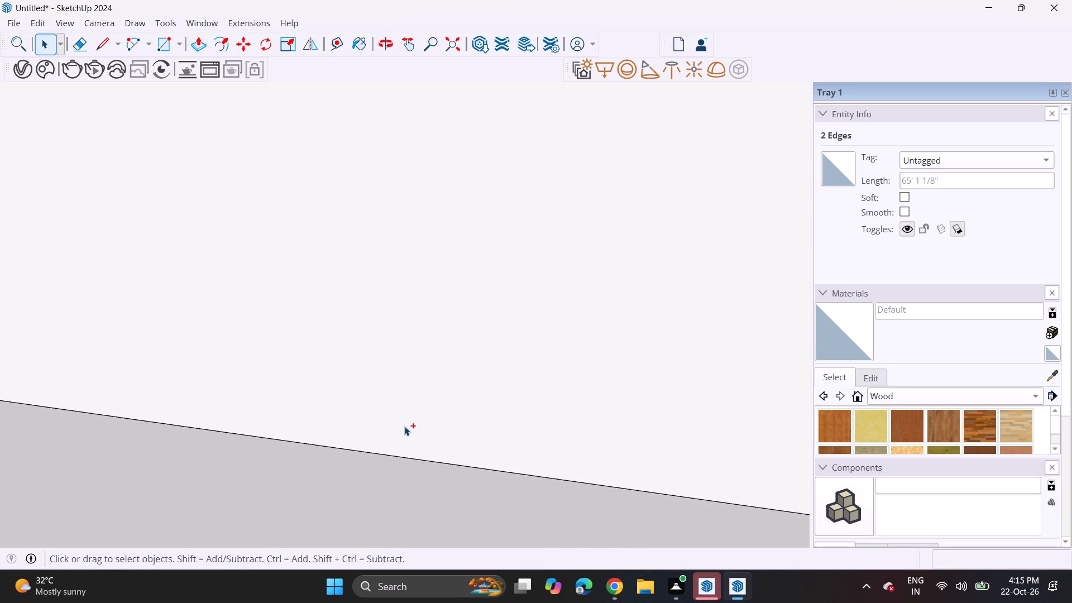
ctrl+scroll(404, 426, down, 12)
ctrl+scroll(422, 428, up, 1)
ctrl+middle_drag(276, 428, 267, 428)
ctrl+middle_drag(434, 434, 304, 434)
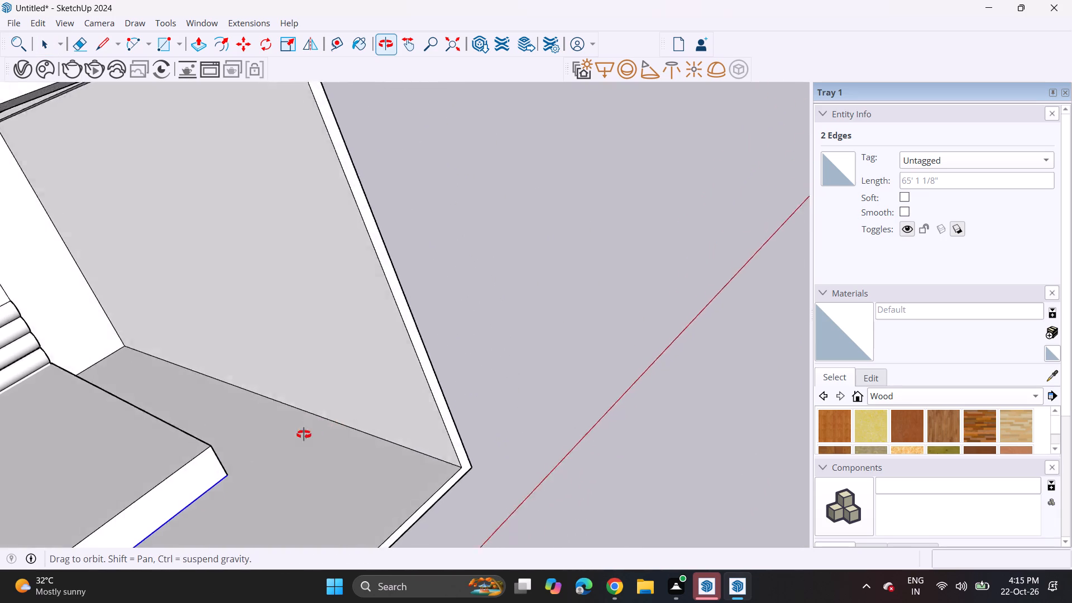
ctrl+middle_drag(304, 434, 165, 436)
ctrl+middle_drag(250, 426, 188, 434)
ctrl+scroll(250, 426, up, 7)
ctrl+click(149, 460)
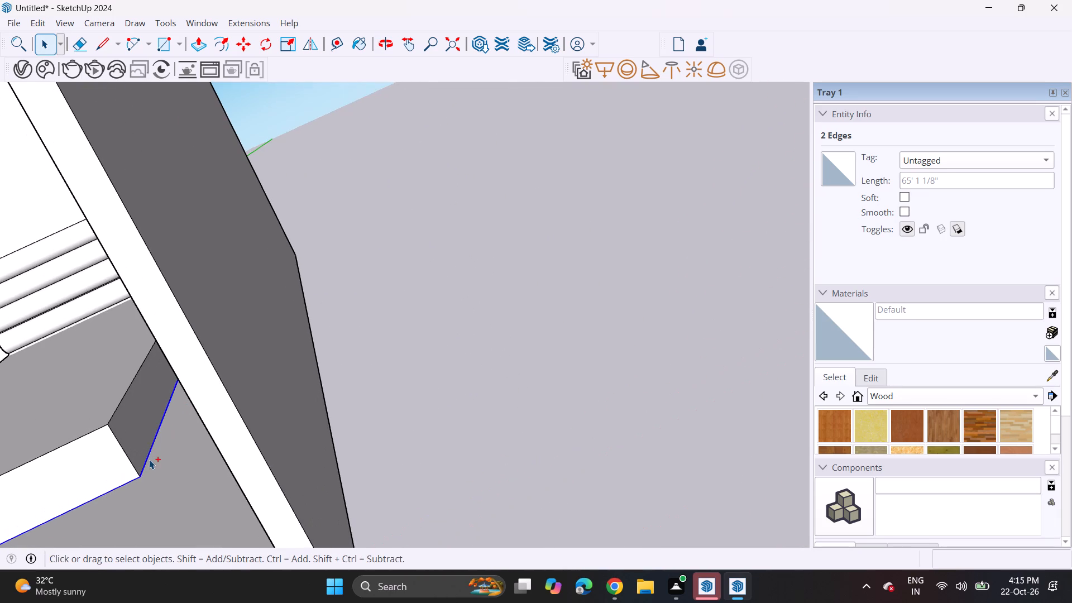
scroll(149, 460, up, 1)
shift+middle_drag(156, 460, 422, 424)
scroll(414, 427, up, 1)
middle_drag(390, 428, 312, 442)
scroll(315, 440, up, 1)
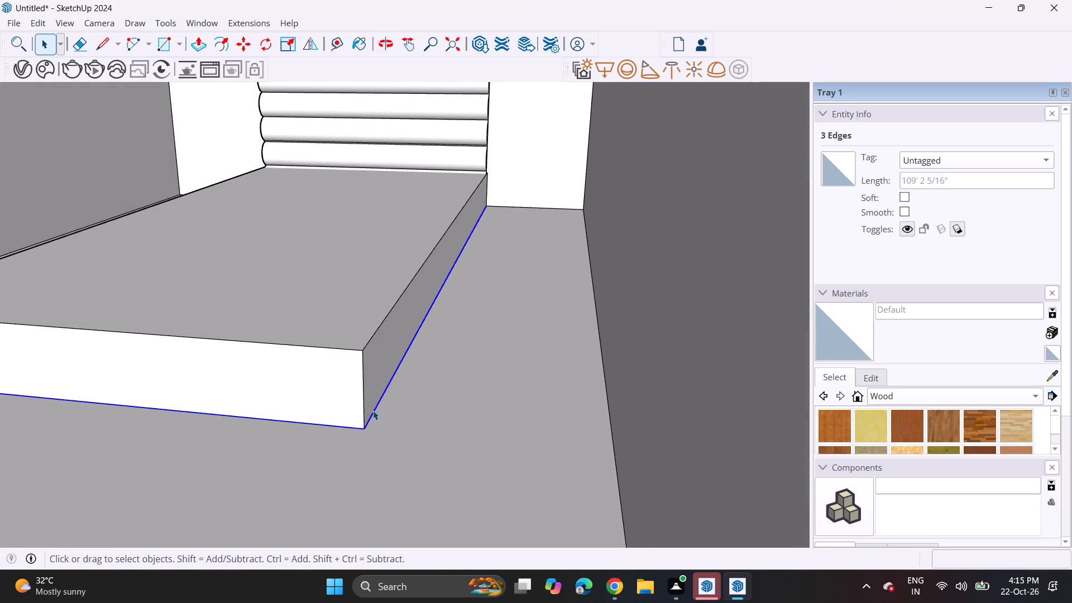
key(m)
click(363, 427)
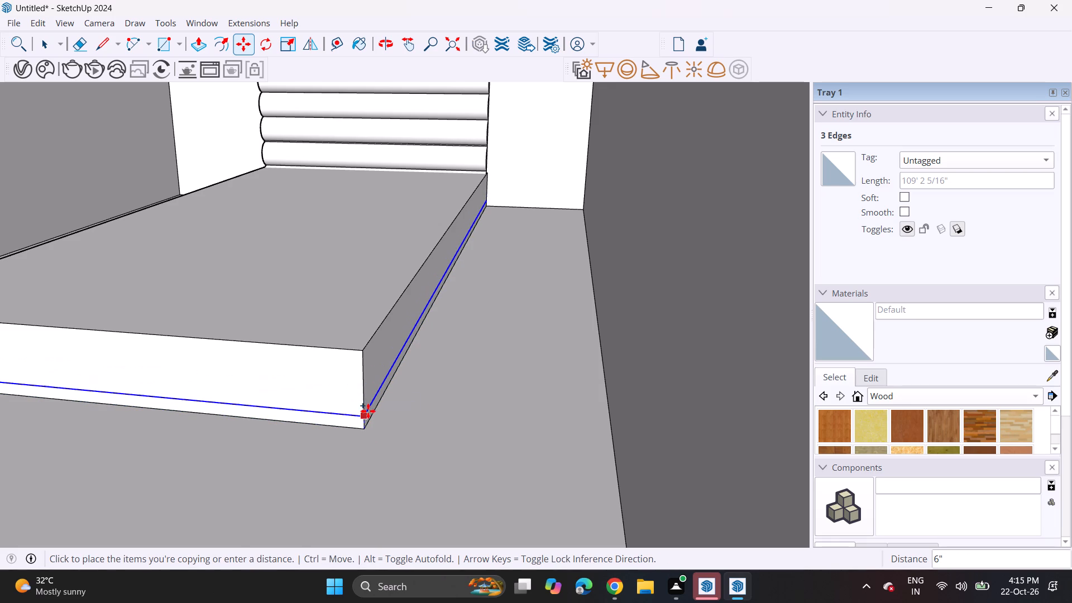
click(368, 408)
Push the lower band inward along the platform's left long side, and repeat the same push on its front.
scroll(288, 392, down, 7)
shift+middle_drag(288, 413, 413, 400)
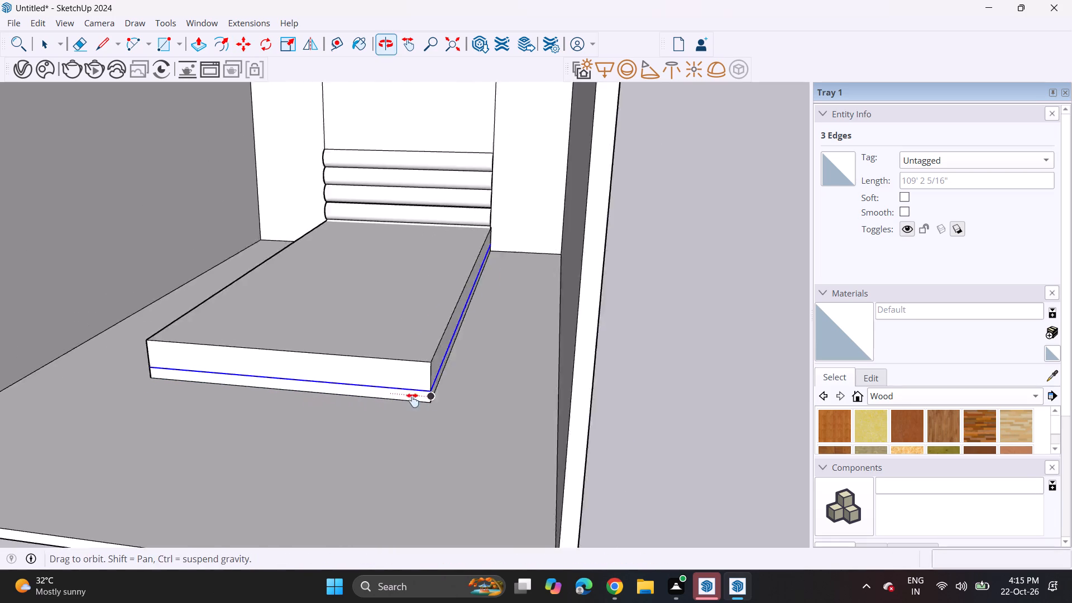
shift+middle_drag(413, 400, 510, 410)
middle_drag(451, 415, 566, 346)
middle_drag(531, 375, 509, 401)
middle_drag(456, 366, 419, 415)
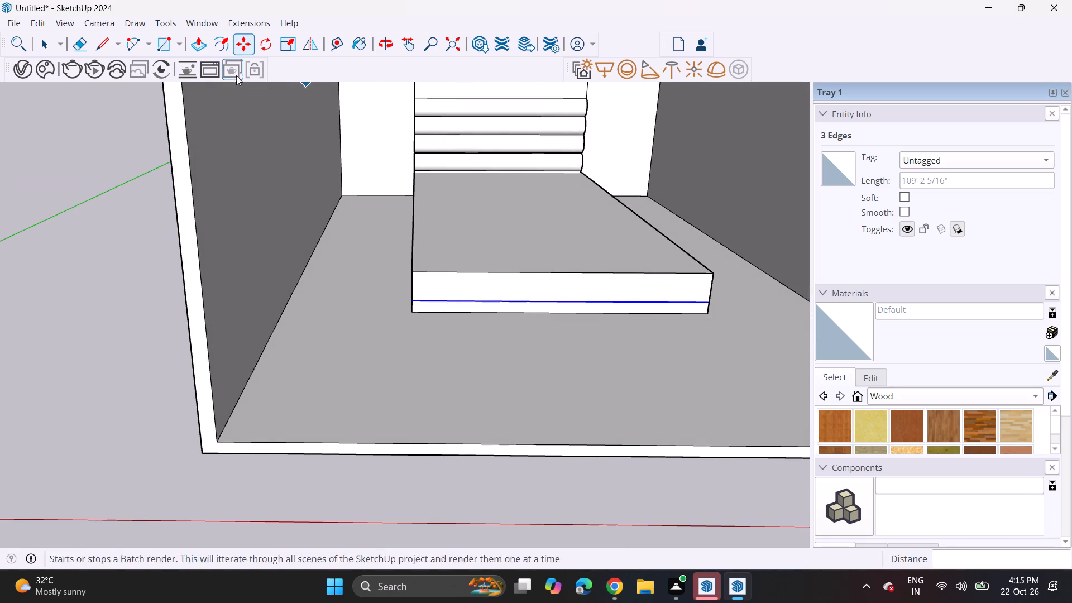
click(194, 44)
middle_drag(342, 253, 416, 259)
scroll(478, 290, up, 5)
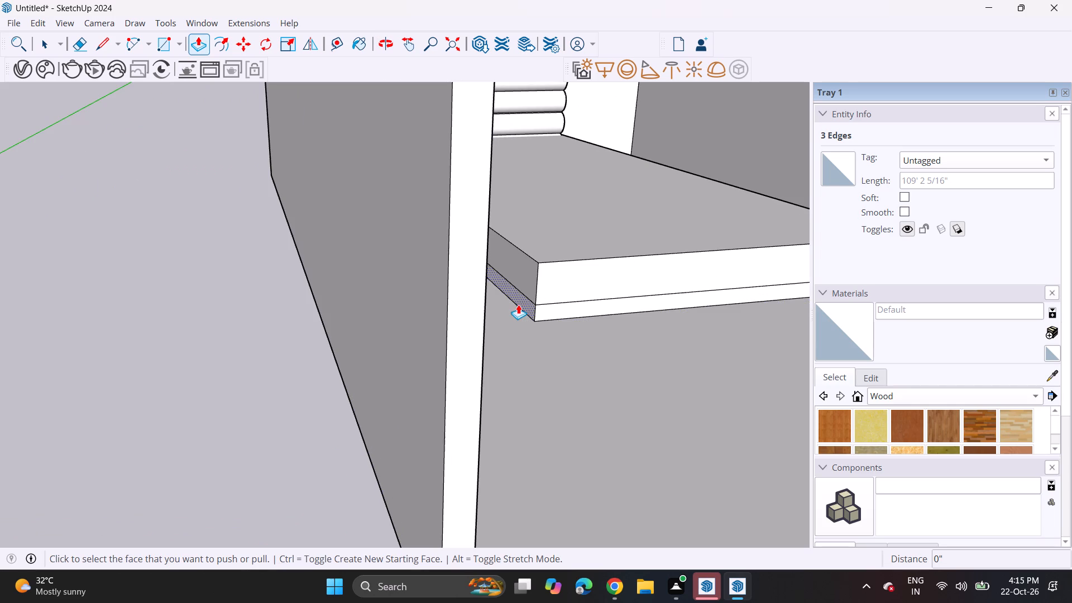
click(518, 304)
click(539, 306)
double_click(562, 313)
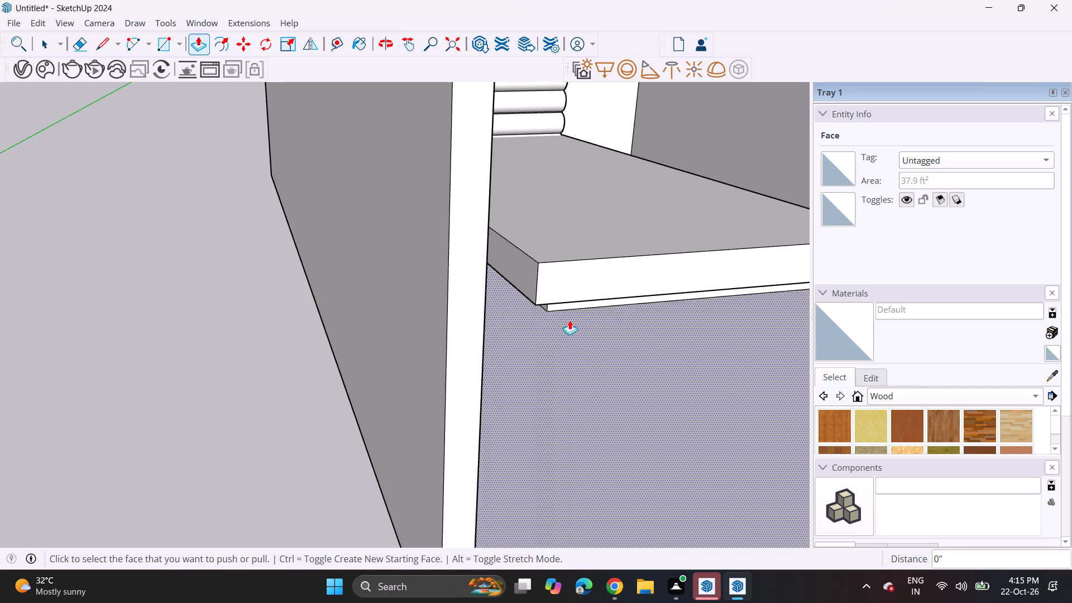
Recess the lower band along the platform's opposite long side by the same push distance.
shift+middle_drag(610, 308, 289, 337)
middle_drag(585, 285, 493, 265)
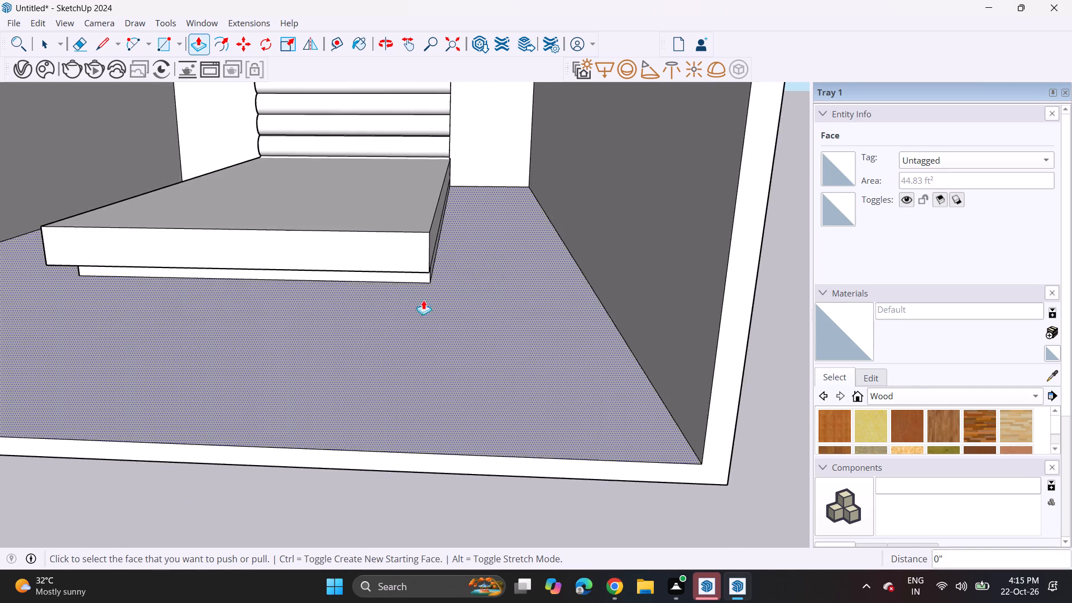
scroll(417, 296, up, 4)
scroll(448, 256, up, 1)
middle_drag(419, 267, 400, 279)
scroll(400, 279, up, 5)
double_click(442, 264)
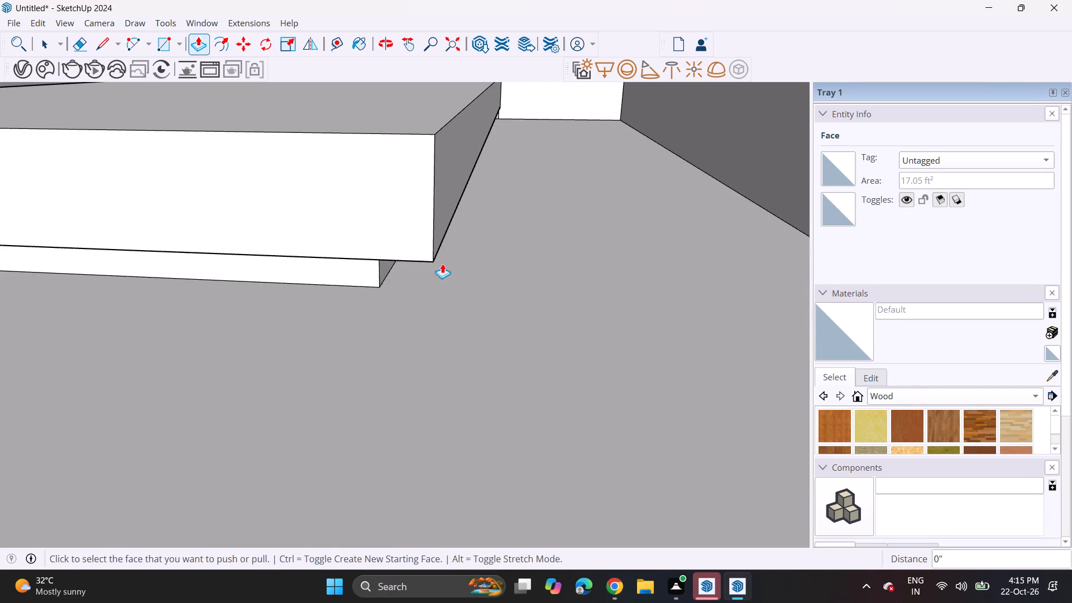
Push the lower band's front face a further 1' 8 3/4" inward beneath the platform.
click(340, 266)
click(395, 268)
Examine the bed platform with its recessed base, the ribbed headboard and the ceiling from several angles.
scroll(375, 284, down, 6)
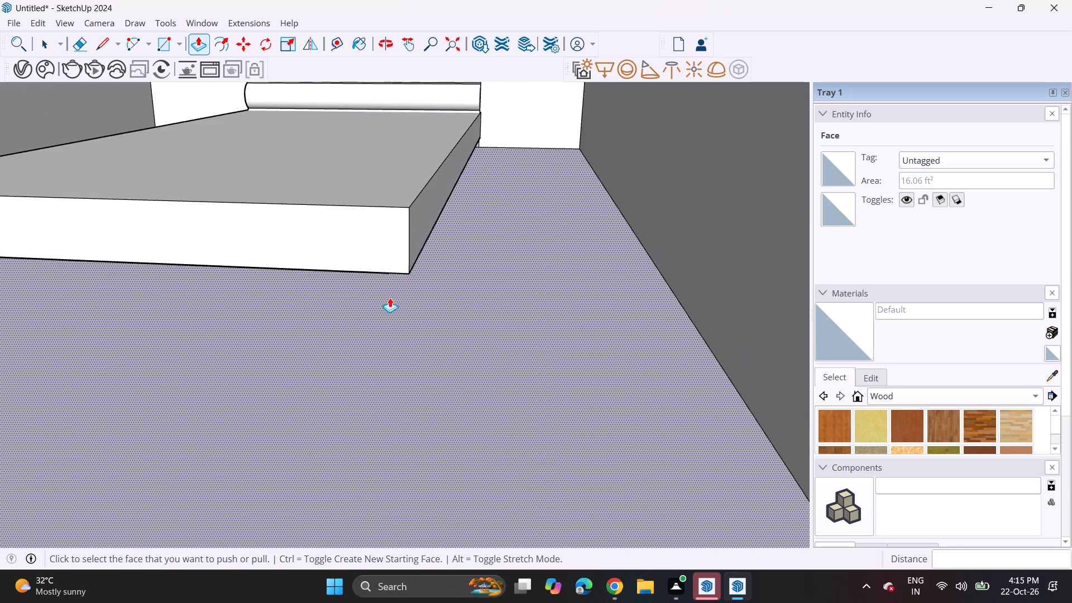
middle_drag(365, 310, 621, 282)
scroll(625, 283, up, 1)
scroll(592, 272, down, 7)
scroll(521, 282, down, 5)
middle_drag(514, 279, 504, 367)
shift+scroll(500, 370, down, 1)
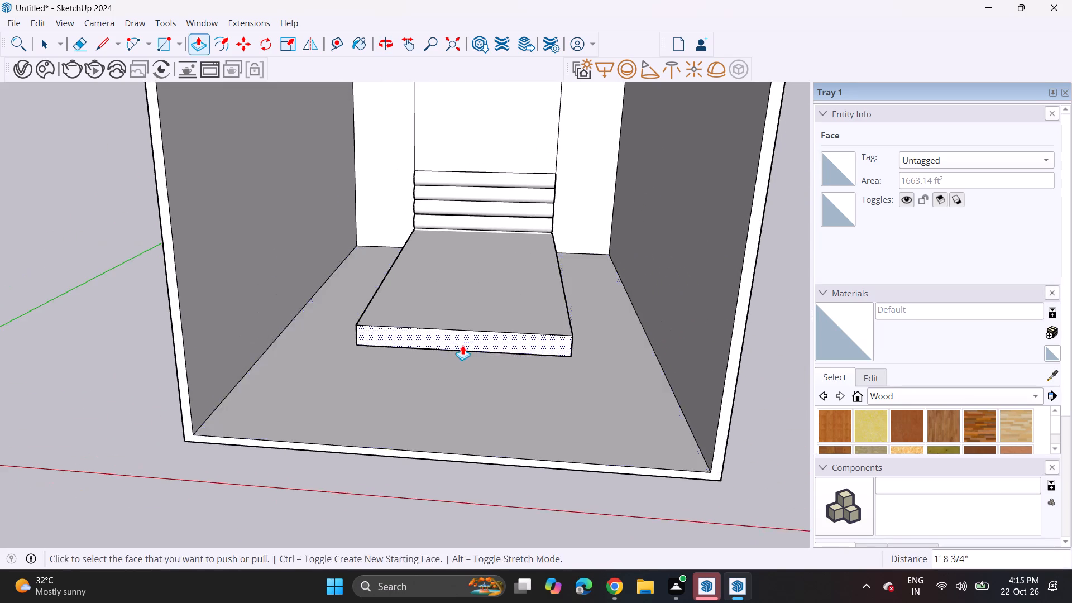
middle_drag(468, 338, 532, 328)
scroll(461, 192, up, 5)
middle_drag(443, 149, 417, 149)
scroll(439, 149, up, 1)
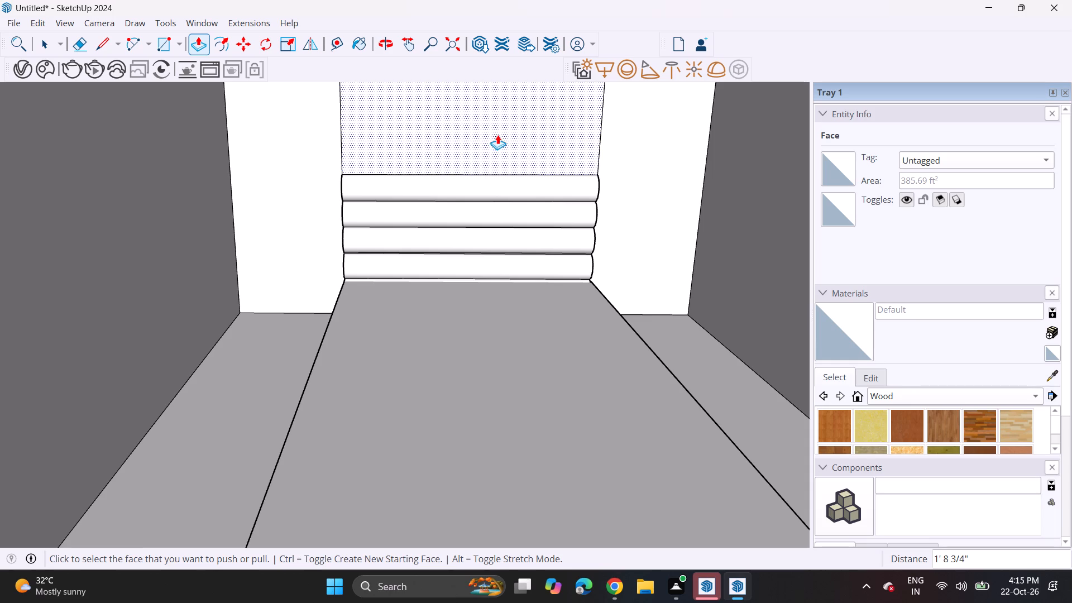
scroll(582, 355, down, 7)
middle_drag(586, 403, 545, 322)
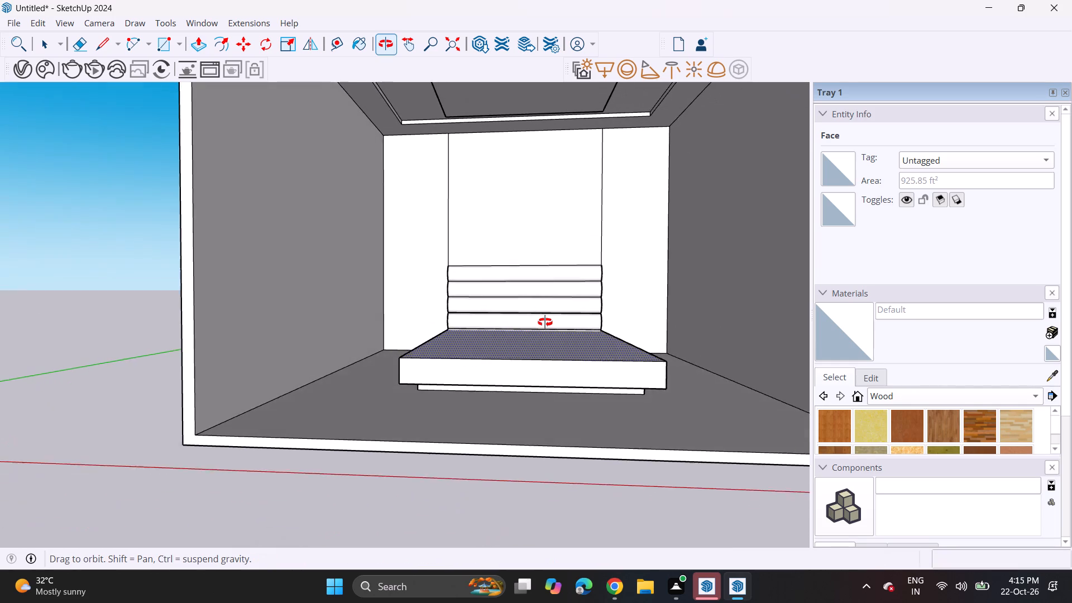
middle_drag(545, 322, 535, 332)
scroll(535, 334, down, 3)
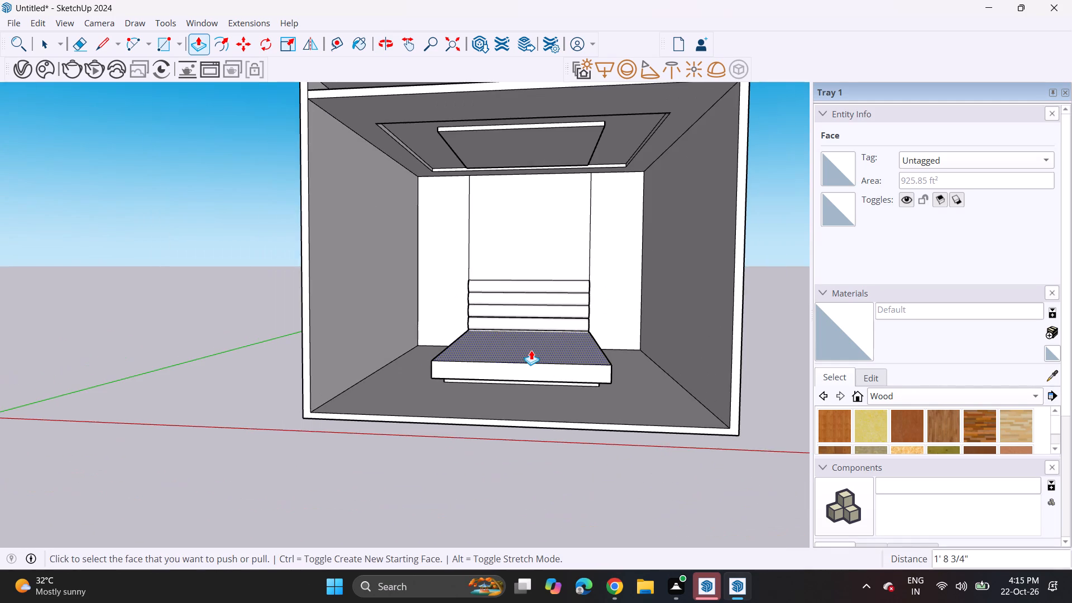
shift+middle_drag(532, 350, 482, 375)
scroll(494, 376, up, 1)
middle_drag(494, 376, 520, 376)
scroll(520, 371, up, 4)
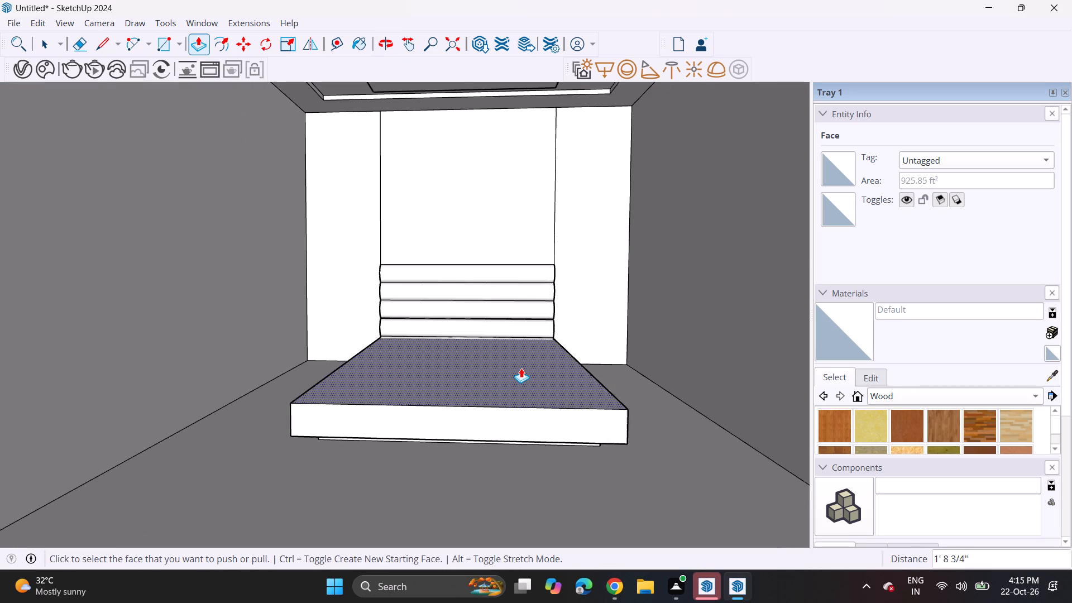
shift+middle_drag(521, 367, 530, 394)
scroll(519, 398, up, 1)
middle_drag(524, 395, 529, 399)
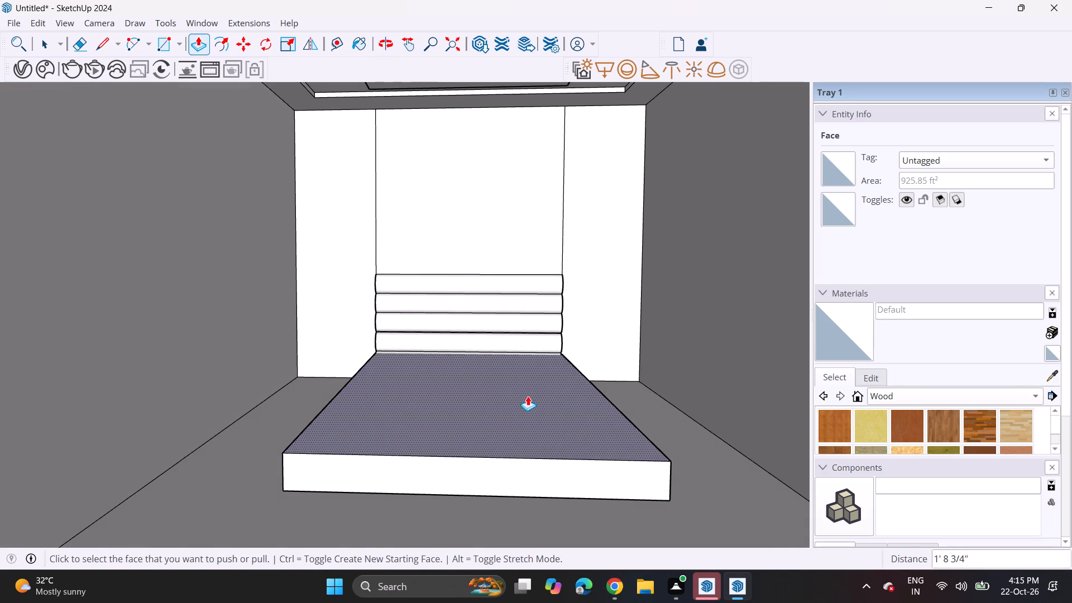
scroll(528, 396, down, 1)
shift+middle_drag(527, 399, 530, 430)
shift+scroll(530, 429, down, 1)
middle_drag(525, 432, 520, 409)
scroll(519, 405, up, 1)
scroll(510, 387, down, 4)
shift+middle_drag(505, 394, 506, 438)
middle_drag(499, 429, 505, 389)
scroll(506, 390, up, 1)
middle_click(504, 387)
scroll(499, 387, up, 2)
shift+middle_drag(487, 387, 467, 393)
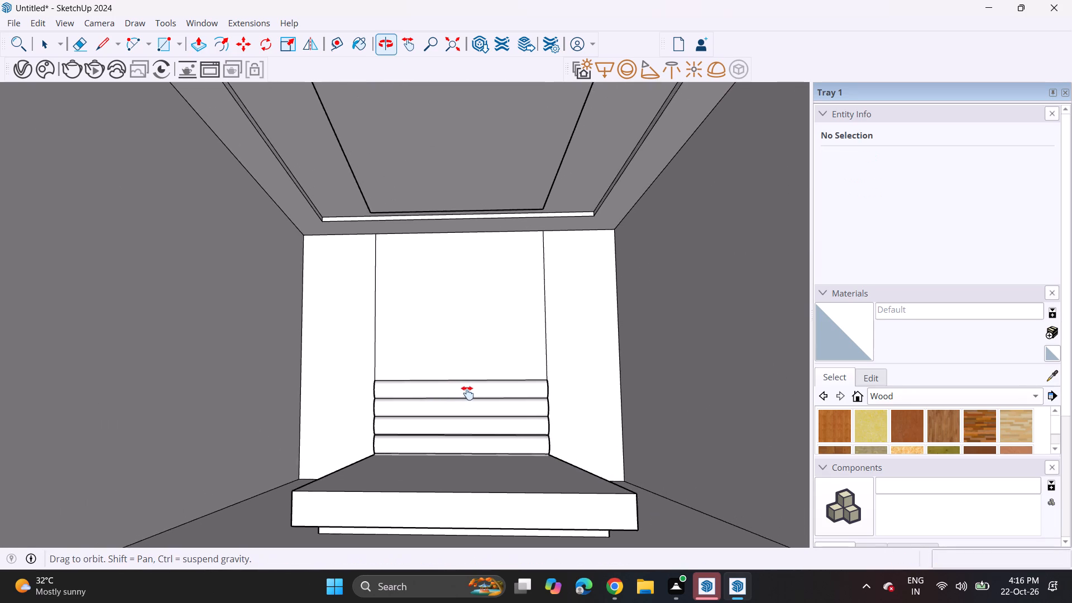
shift+middle_drag(467, 393, 466, 396)
scroll(466, 394, down, 2)
Shorten the central ceiling panel by pushing its front edge face back about 8' 2 9/16", and again by about 10' 5 13/16".
click(492, 163)
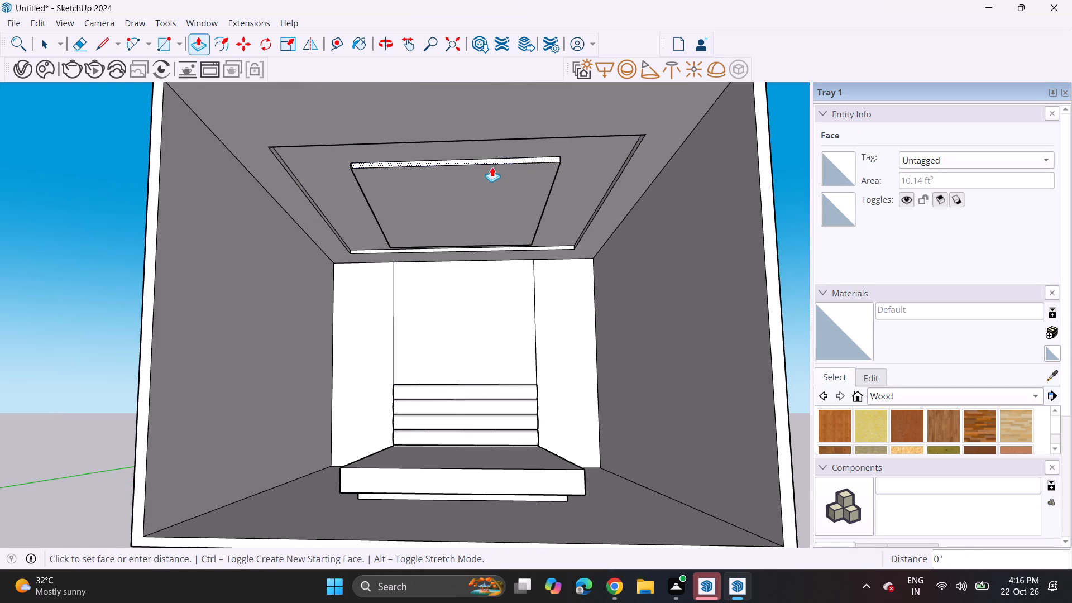
click(492, 190)
middle_drag(482, 274, 489, 314)
scroll(481, 379, up, 3)
shift+middle_drag(486, 371, 486, 327)
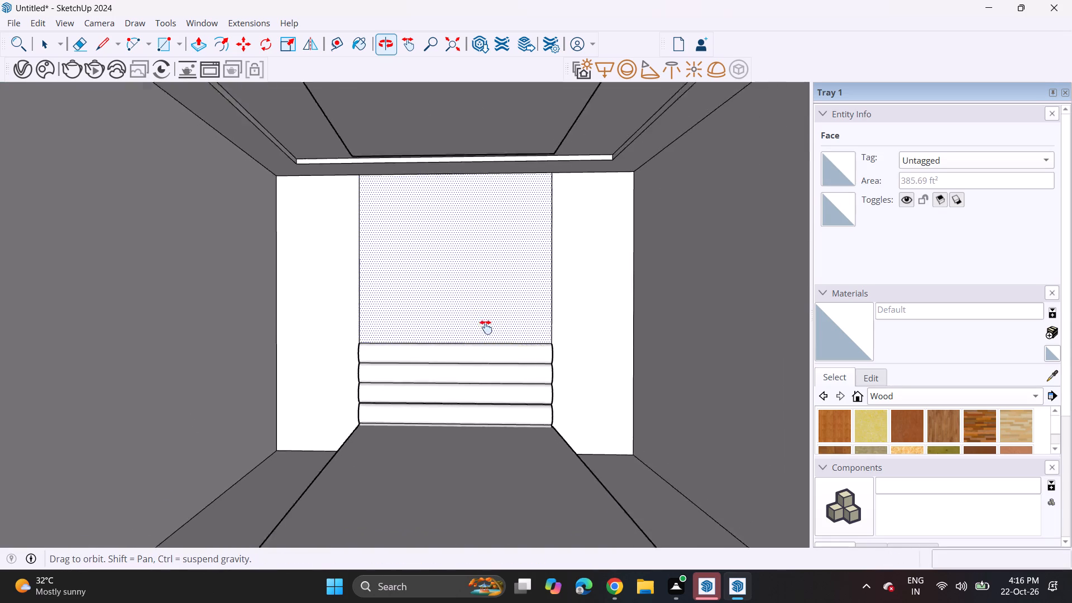
shift+middle_drag(486, 327, 486, 335)
scroll(485, 334, down, 2)
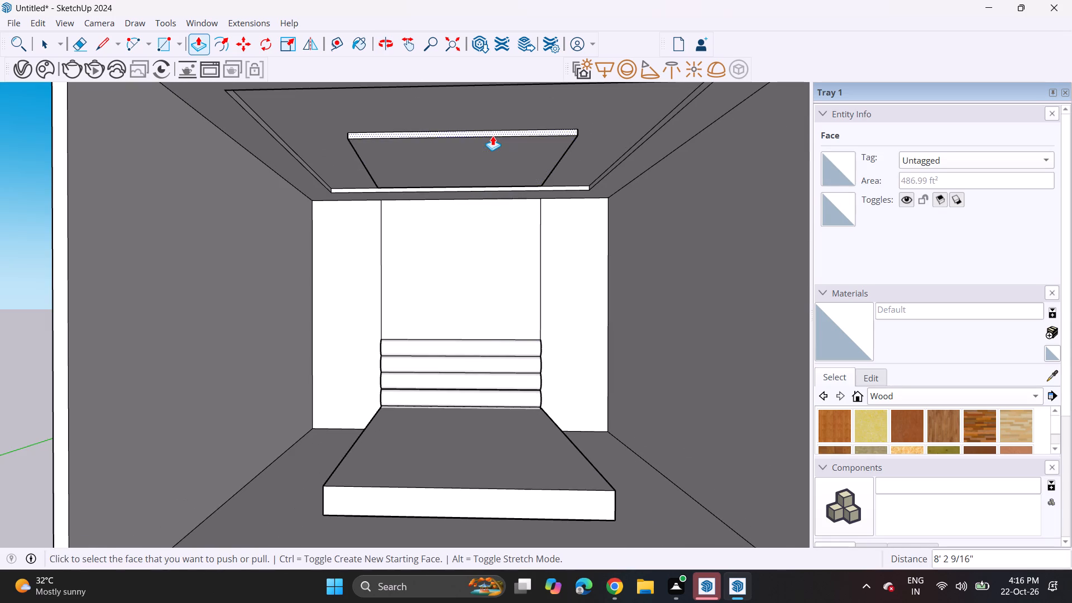
click(492, 136)
click(489, 161)
Draw a rectangle about 53' 5" by 22' 6" on the left side wall, starting near its bottom back corner.
shift+middle_drag(498, 290, 490, 245)
shift+scroll(494, 277, up, 1)
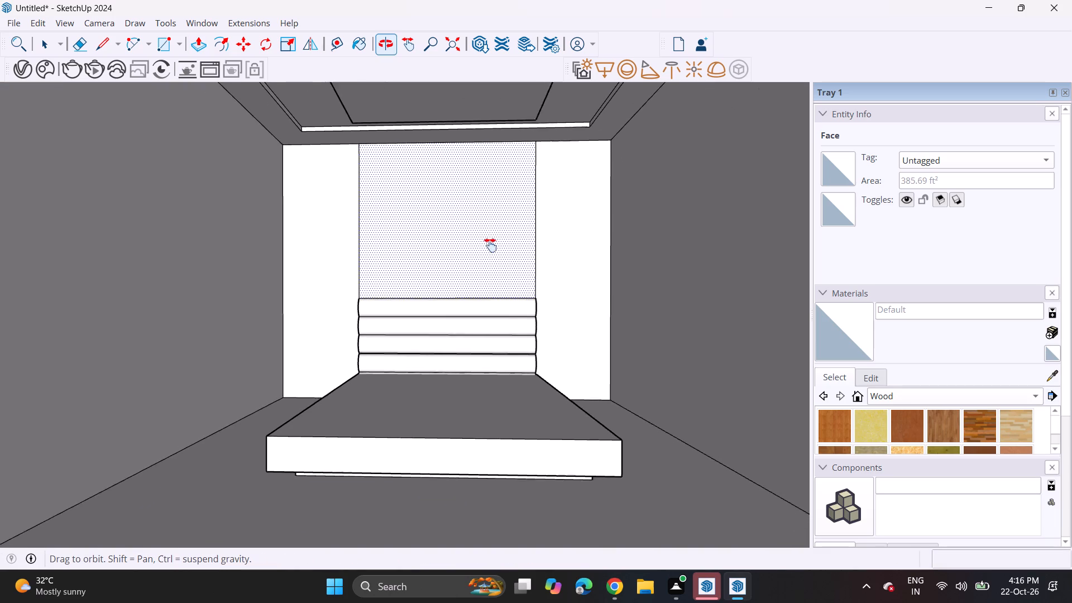
shift+middle_drag(490, 245, 500, 259)
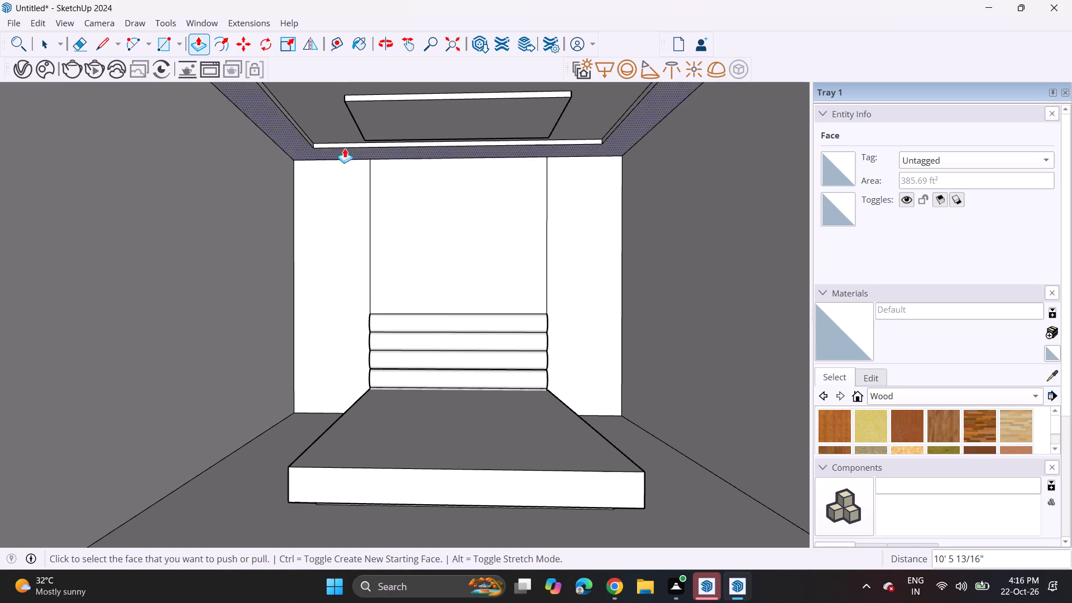
click(169, 45)
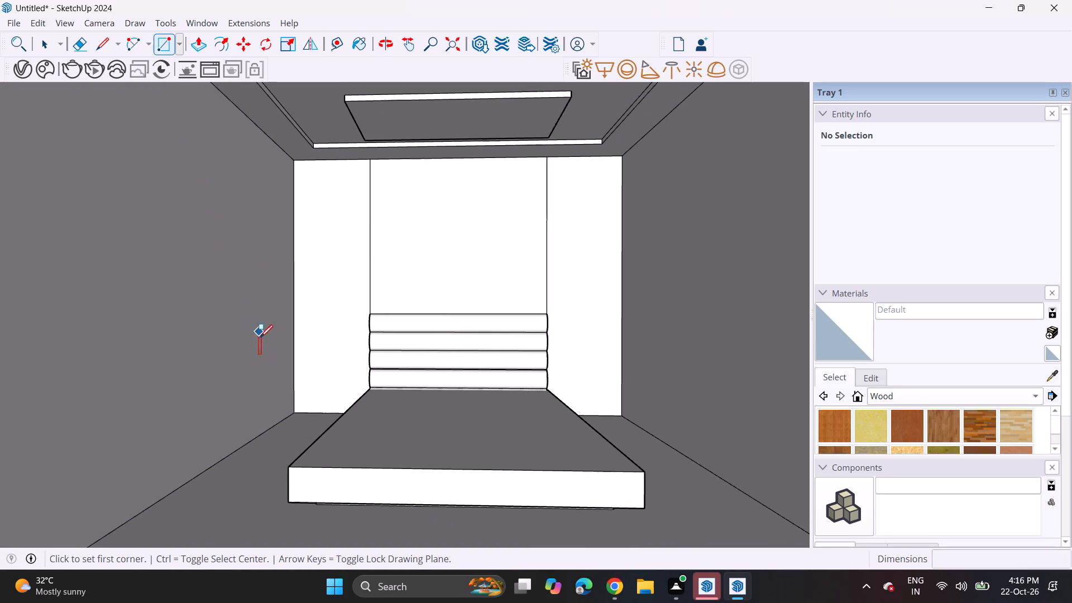
click(283, 424)
scroll(195, 284, down, 6)
middle_drag(195, 285, 282, 348)
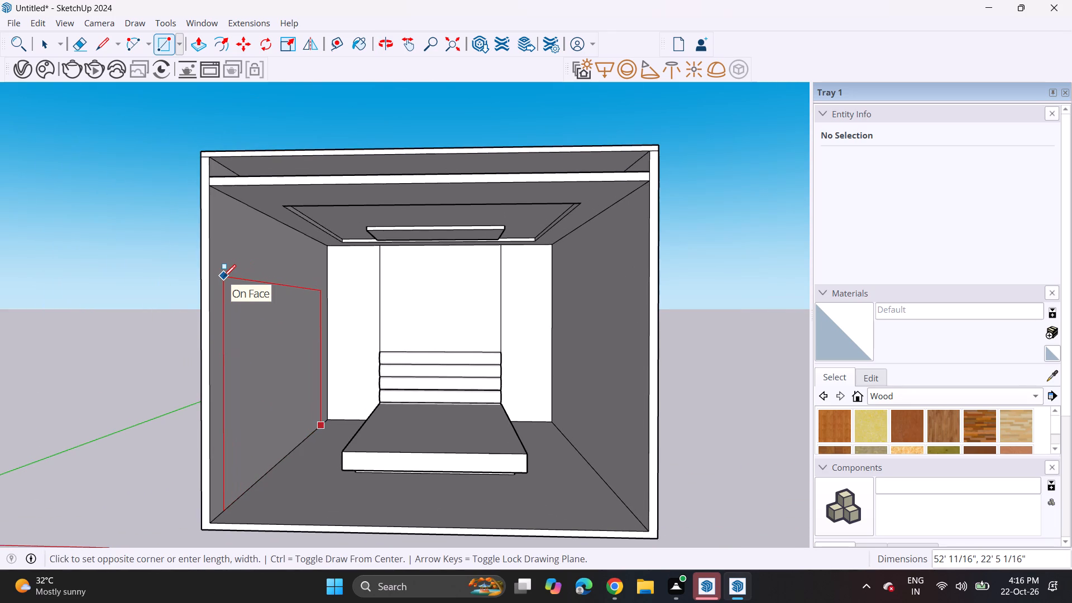
click(219, 275)
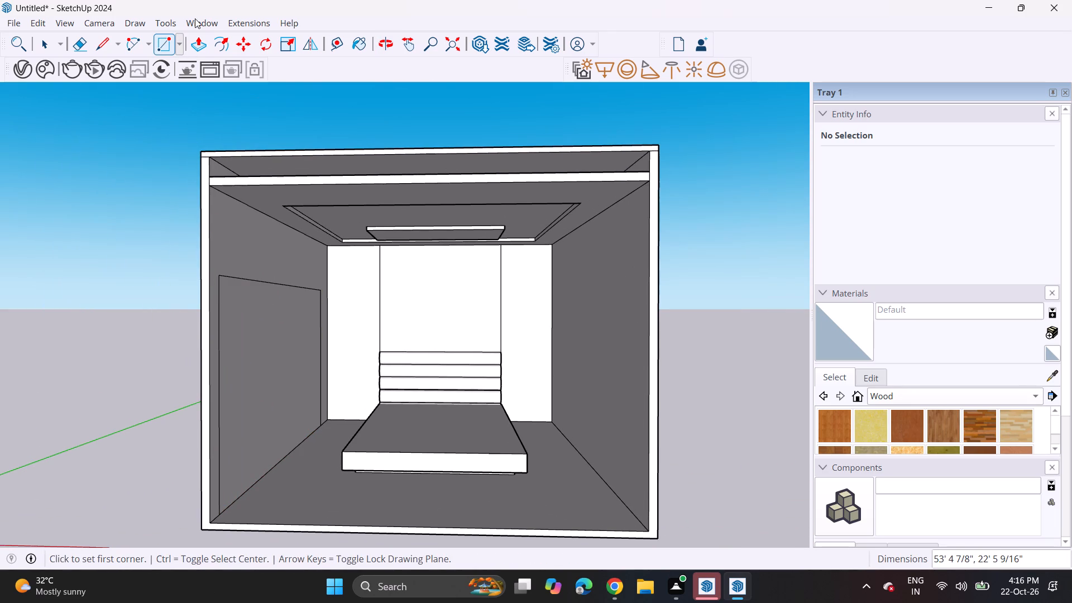
Push the side wall's rectangle through the wall thickness, about 9 1/4", to cut a large opening.
click(195, 42)
click(238, 314)
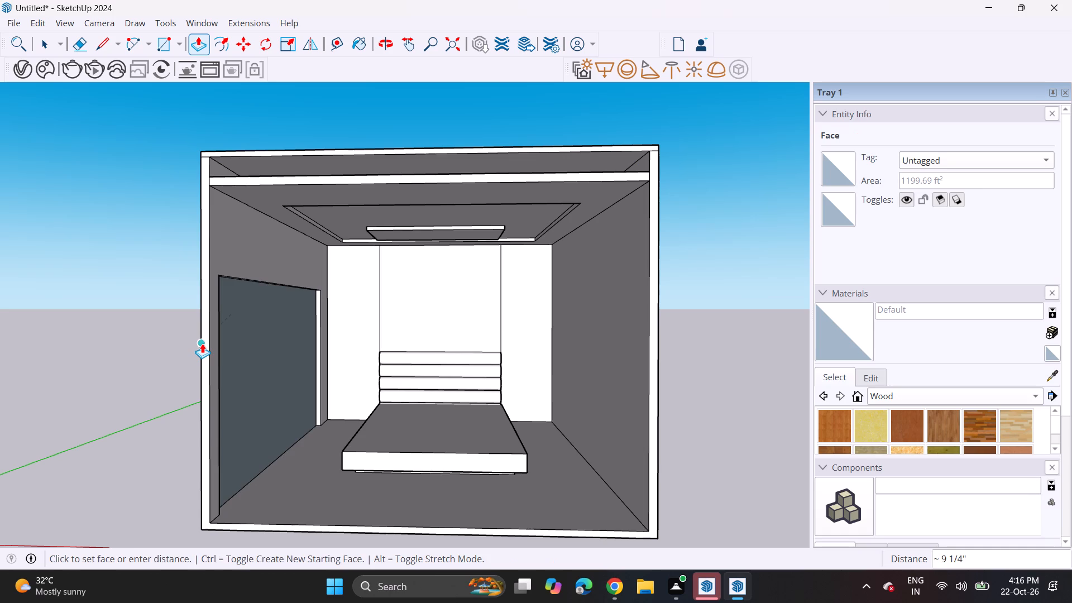
click(202, 343)
middle_drag(201, 291, 555, 278)
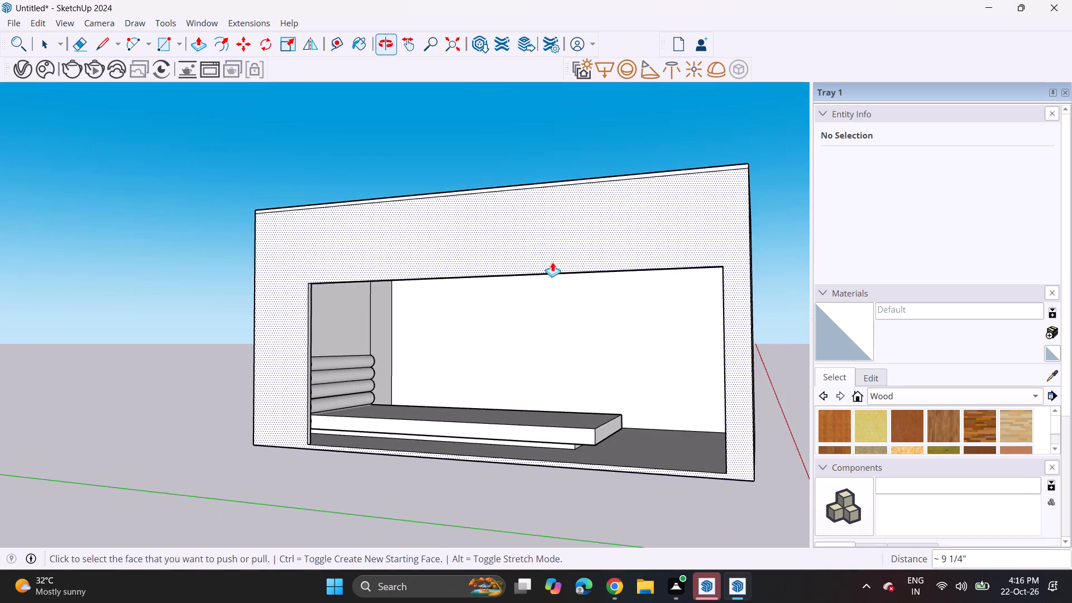
scroll(539, 244, down, 6)
middle_drag(465, 293, 604, 338)
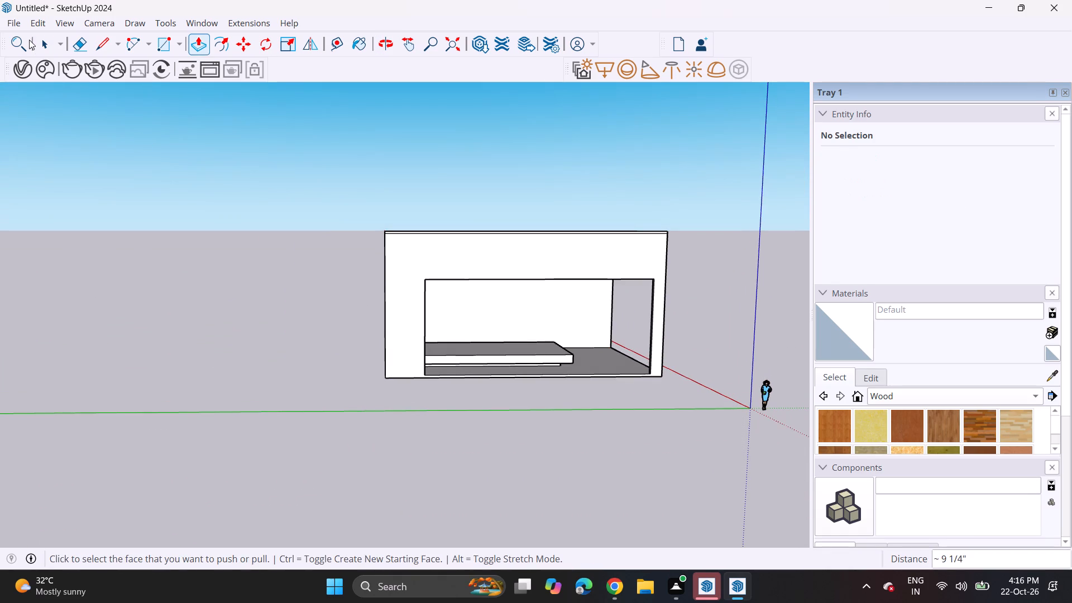
Import the steel double sliding door model from the Downloads folder and place it at the room's open front.
click(21, 27)
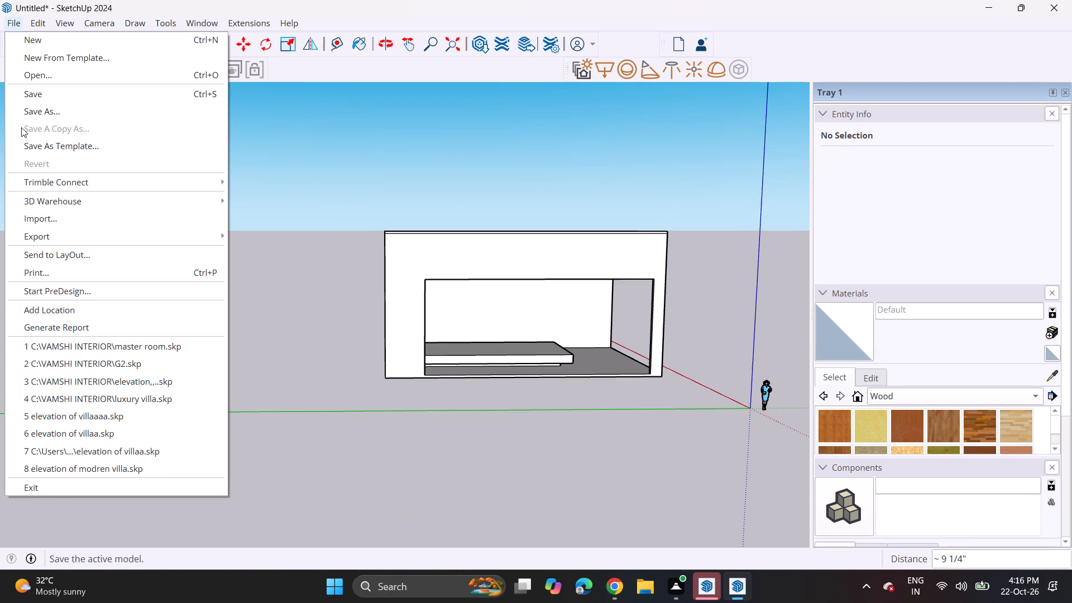
click(40, 221)
scroll(351, 137, down, 3)
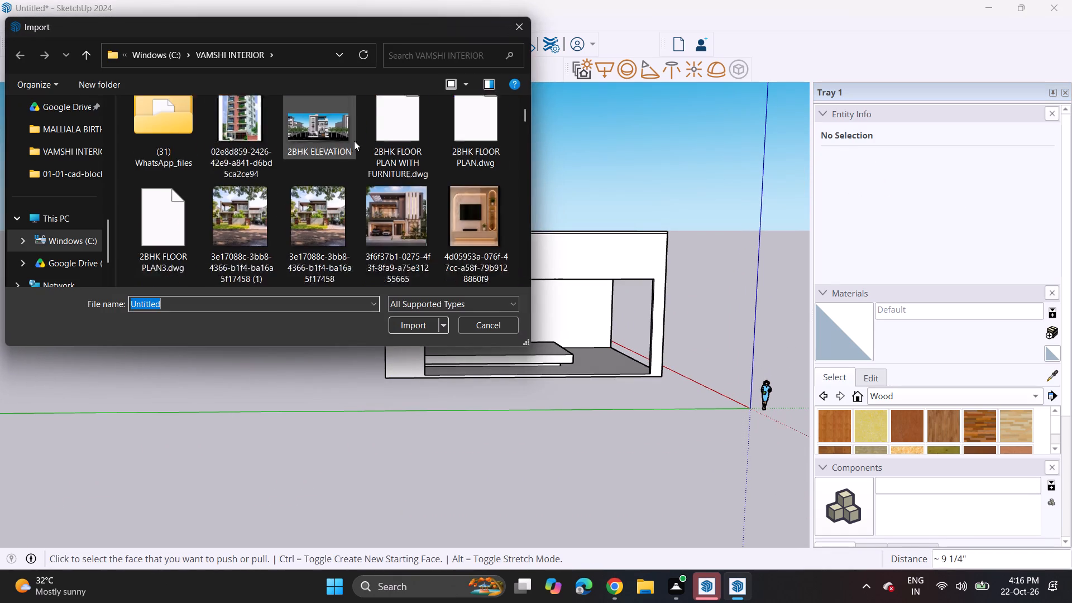
scroll(354, 141, down, 9)
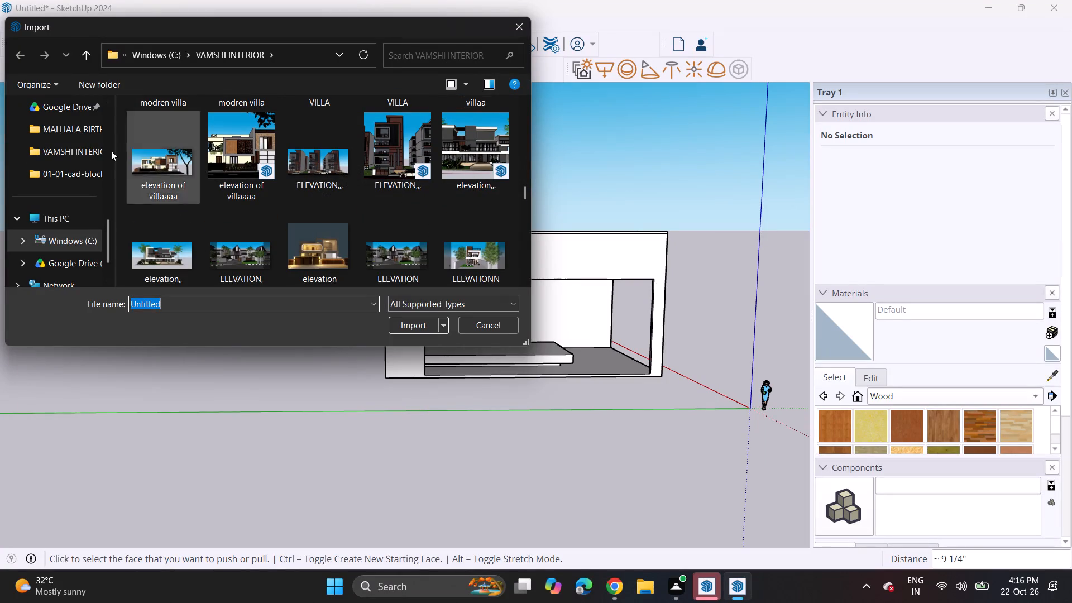
scroll(52, 127, up, 4)
click(58, 240)
scroll(173, 179, down, 5)
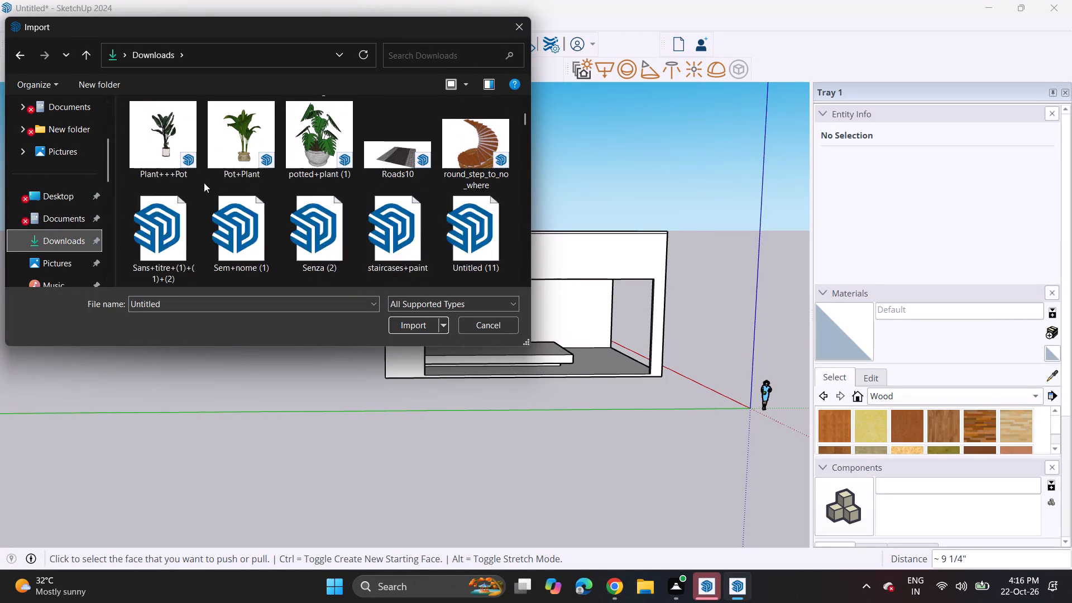
scroll(284, 176, down, 10)
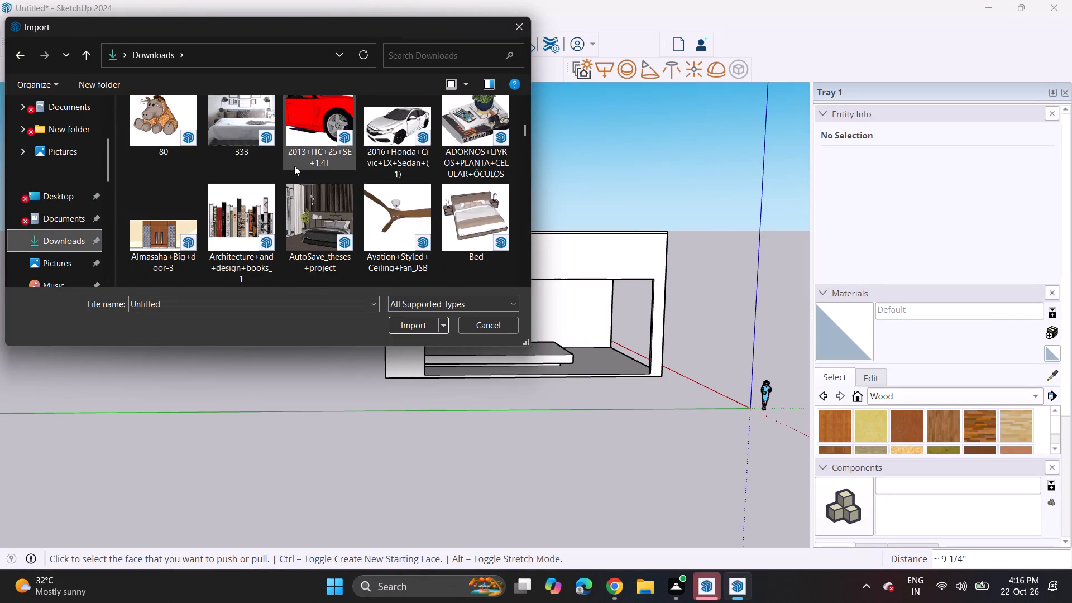
scroll(294, 166, down, 20)
scroll(312, 132, down, 4)
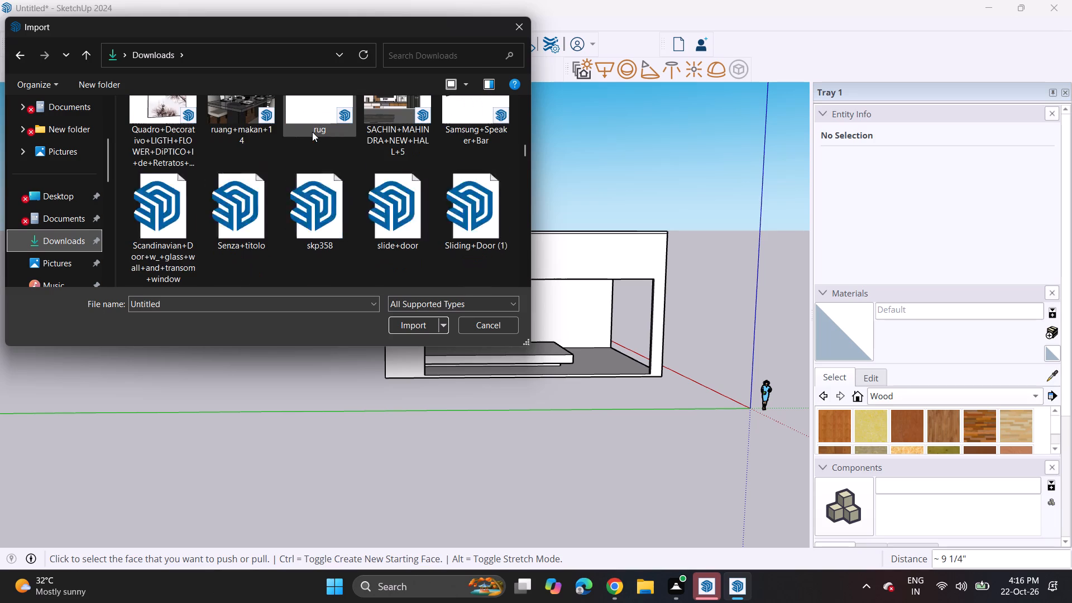
scroll(309, 133, up, 3)
scroll(309, 133, down, 8)
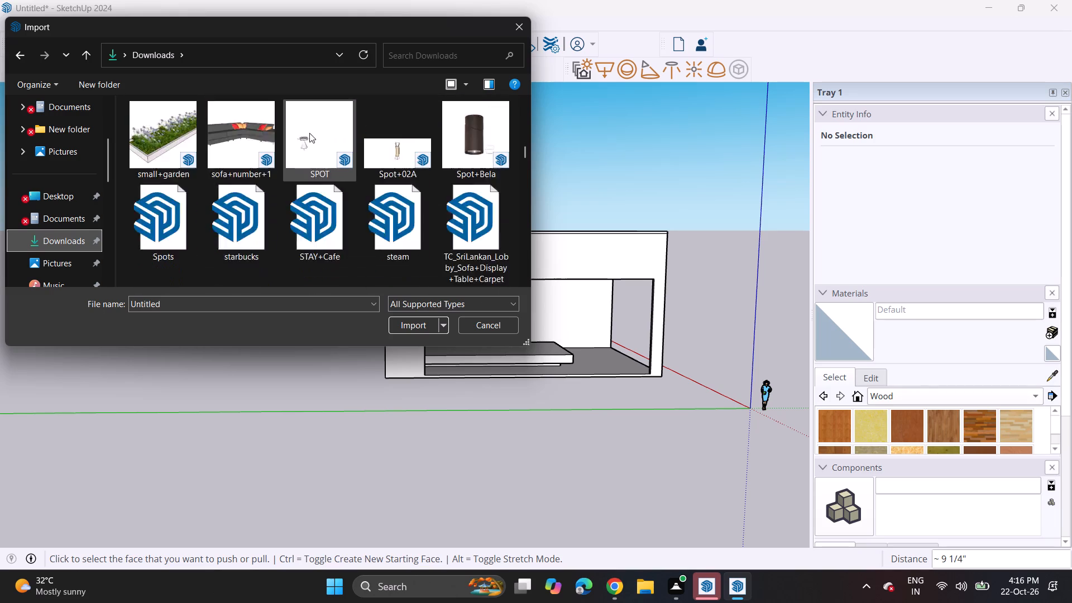
scroll(309, 133, down, 14)
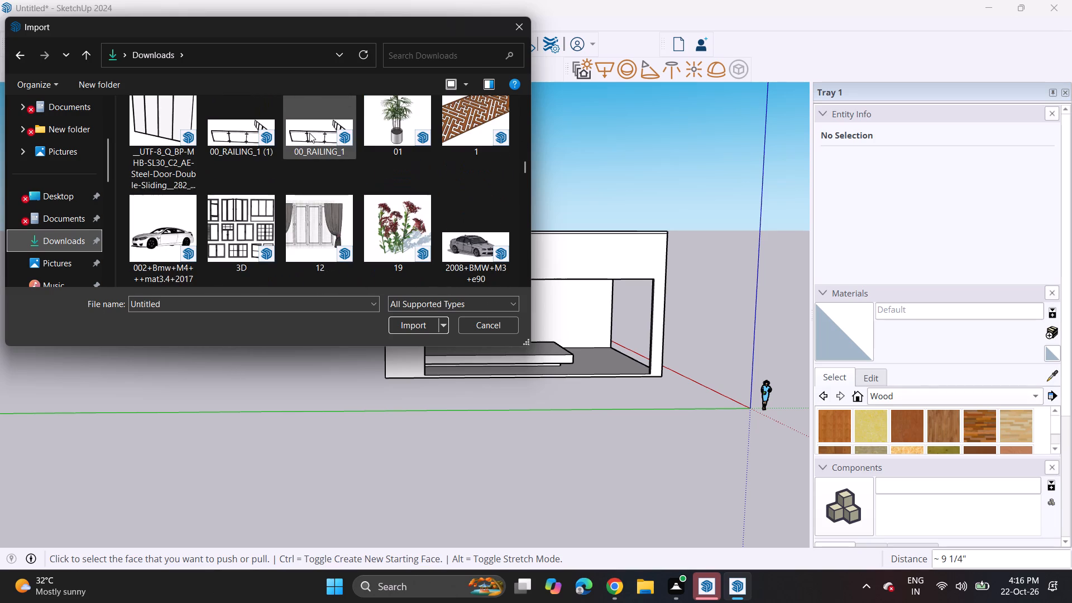
click(140, 127)
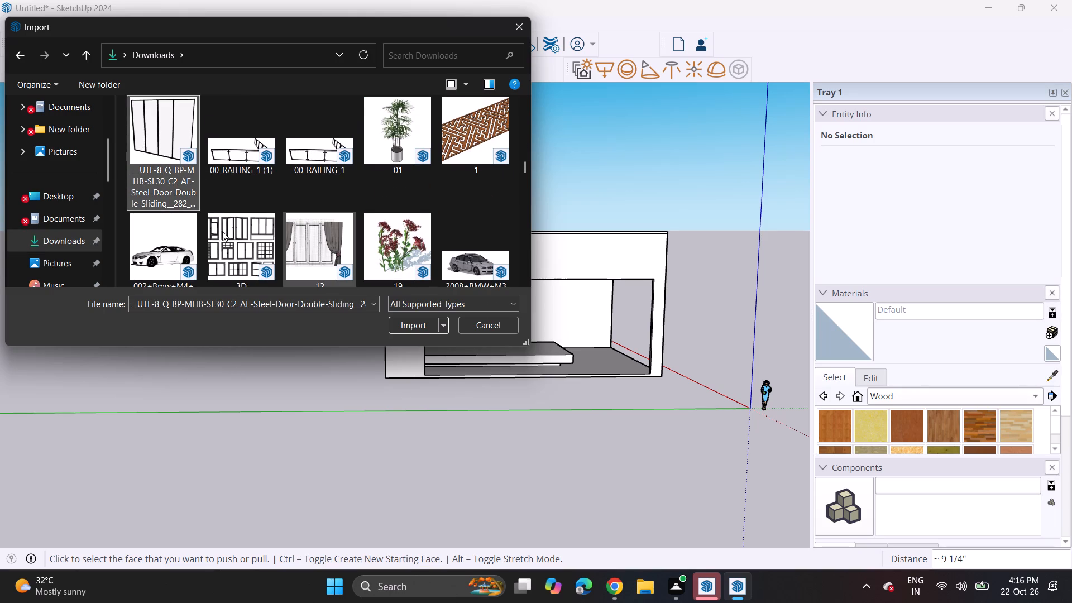
click(425, 320)
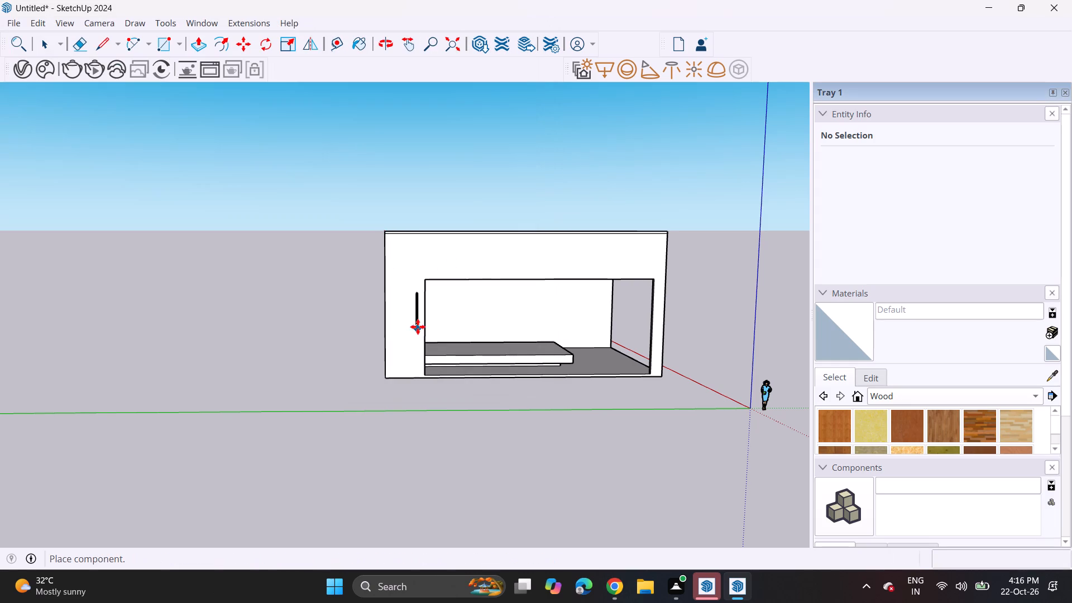
scroll(545, 284, up, 1)
middle_drag(545, 284, 0, 276)
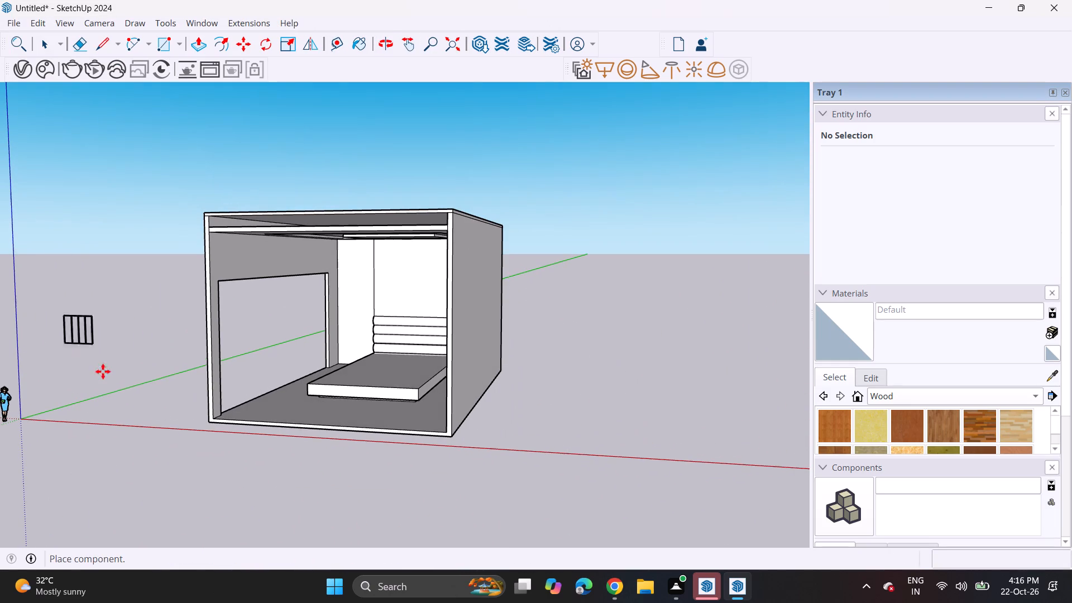
click(290, 415)
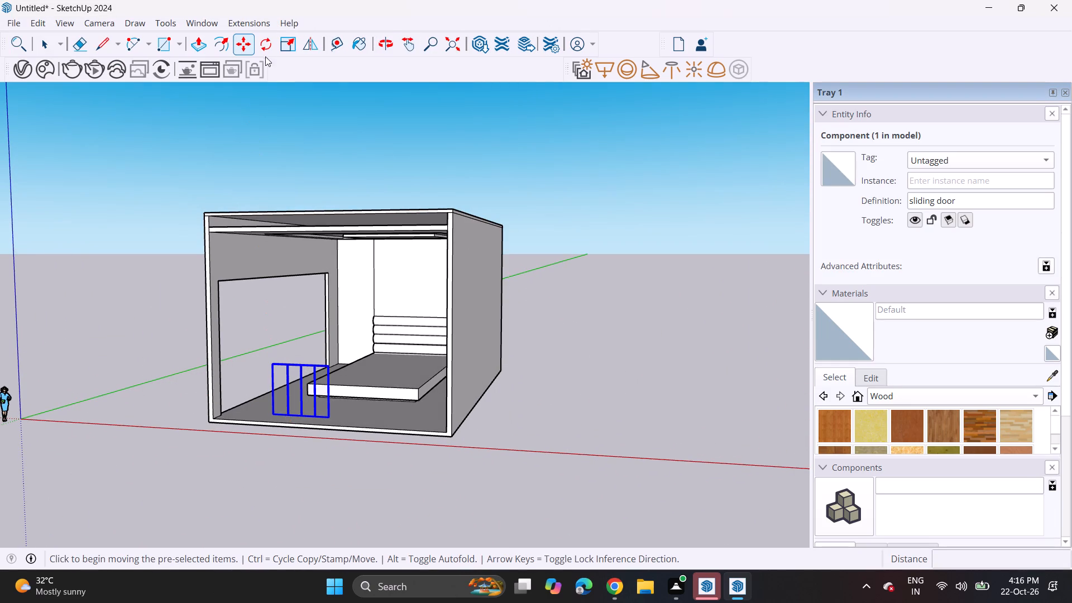
Rotate the sliding door 90 degrees about the vertical axis so it runs parallel to the side wall.
click(264, 47)
scroll(252, 285, down, 8)
middle_drag(253, 355, 264, 438)
scroll(264, 444, up, 1)
click(262, 431)
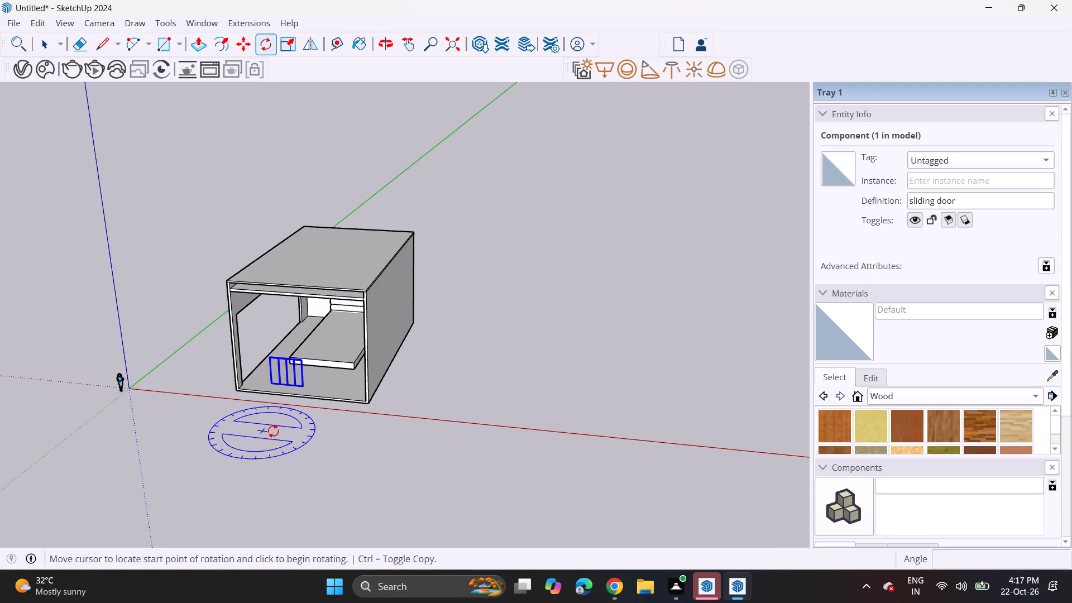
click(295, 434)
click(285, 404)
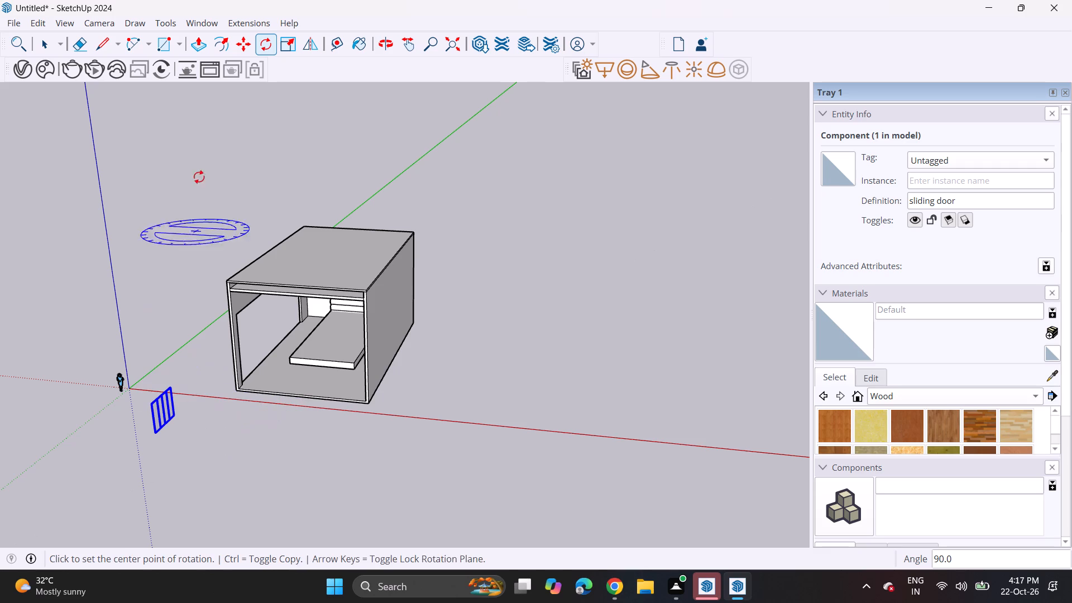
Move the sliding door by its top corner to the outer upper back corner of the side-wall opening.
click(249, 42)
scroll(203, 354, up, 3)
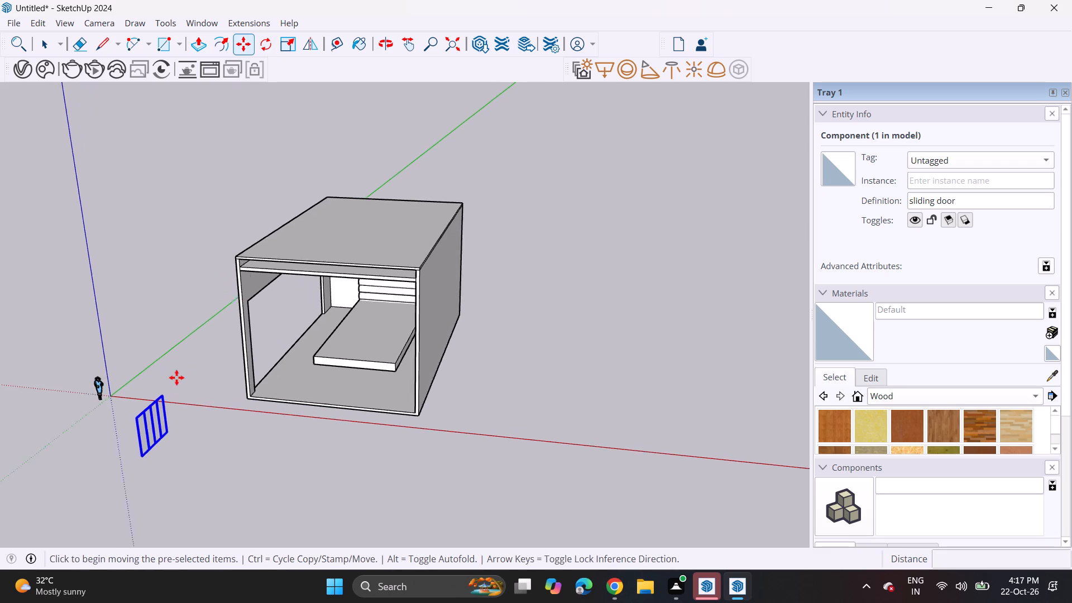
scroll(176, 377, up, 1)
click(166, 396)
scroll(278, 362, up, 2)
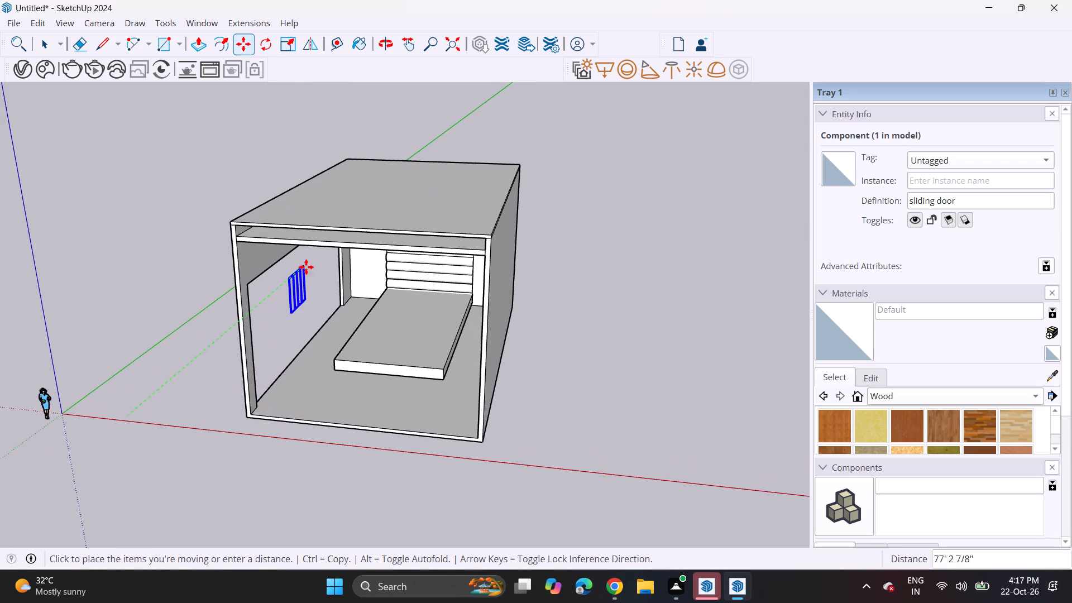
middle_drag(312, 270, 307, 216)
scroll(312, 270, up, 3)
scroll(333, 223, up, 5)
scroll(358, 211, down, 7)
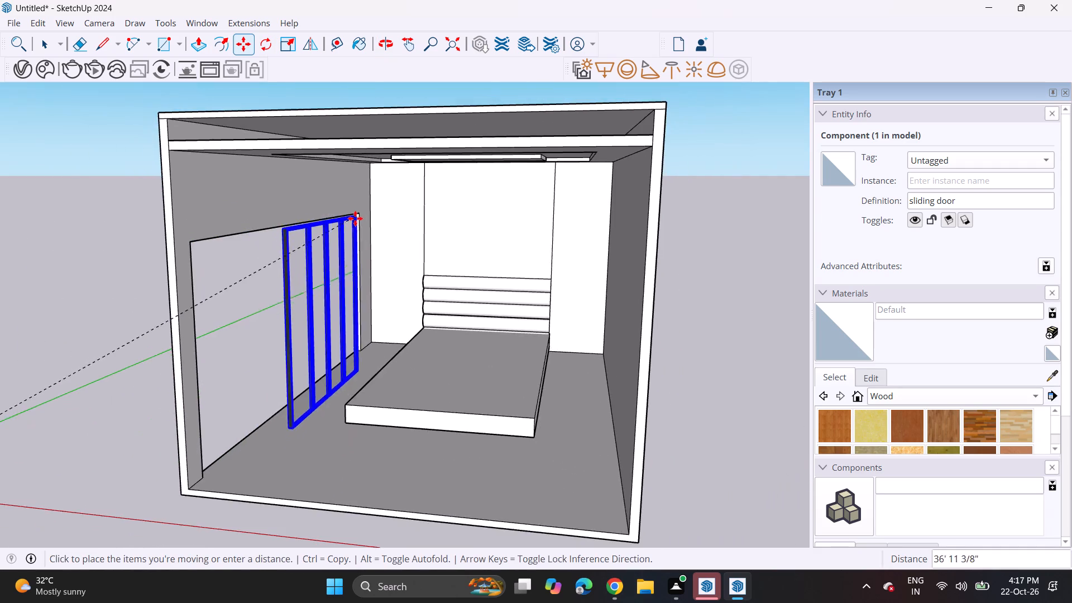
scroll(308, 255, up, 1)
middle_drag(308, 255, 523, 236)
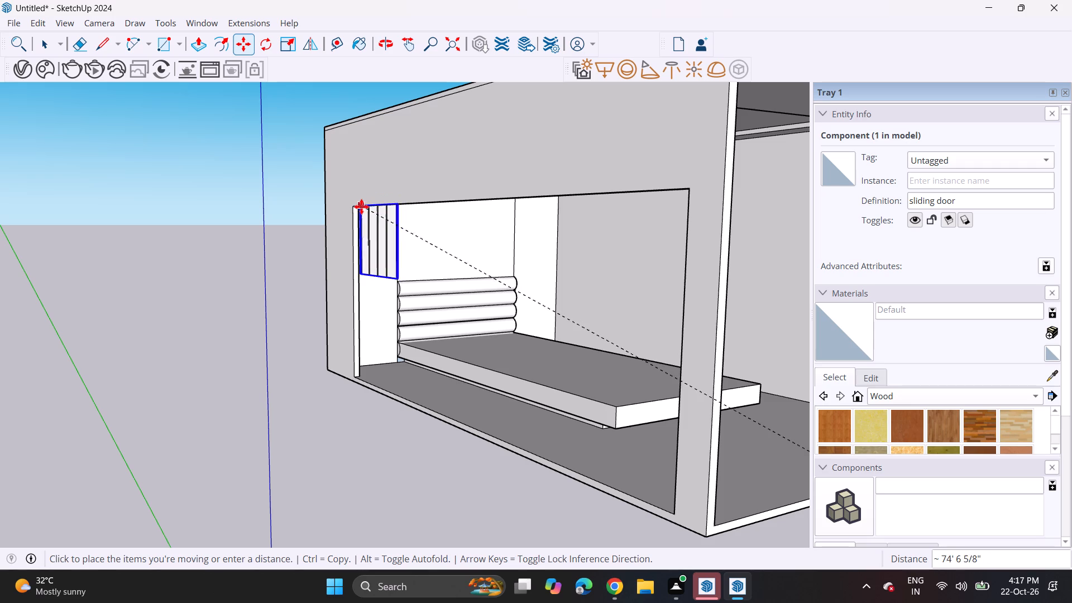
click(360, 209)
Move the sliding door about 9 1/4" through the wall thickness to the opening's inner upper back corner.
middle_drag(400, 220, 23, 255)
scroll(23, 255, up, 1)
middle_drag(40, 284, 156, 264)
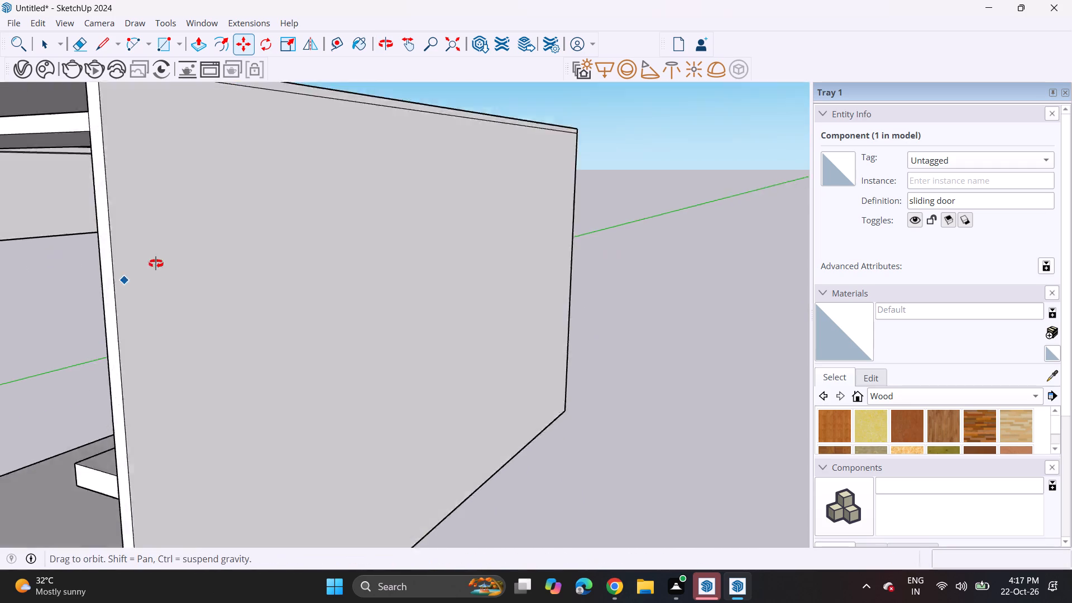
middle_drag(156, 264, 220, 251)
scroll(195, 256, up, 5)
scroll(94, 251, up, 6)
click(110, 226)
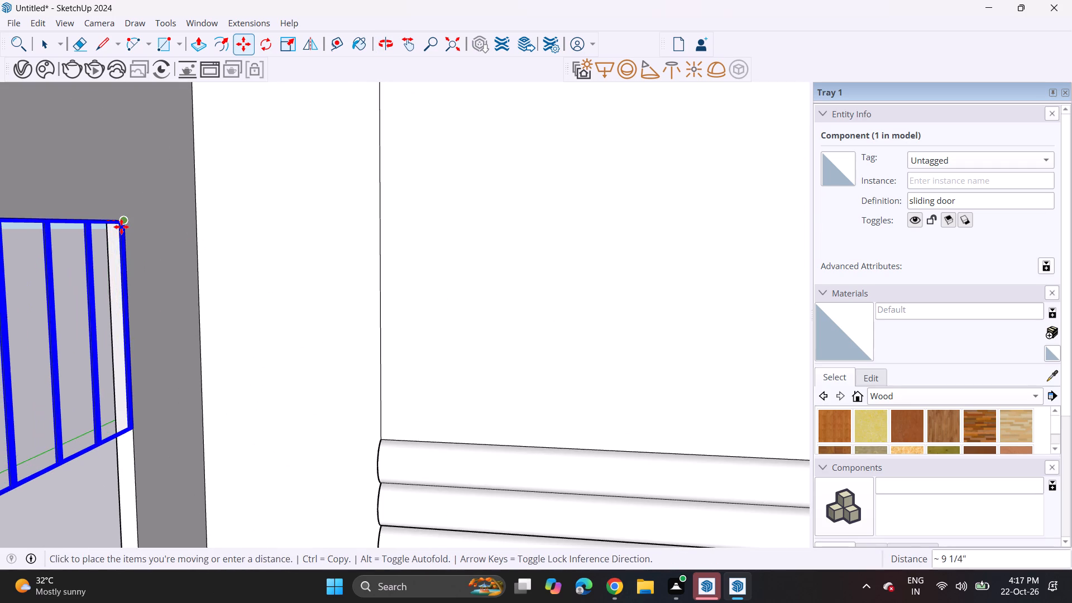
click(121, 227)
Scale the sliding door uniformly by about 2.61 from its upper back corner to reach the bottom of the opening.
scroll(122, 272, down, 6)
shift+middle_drag(130, 380, 182, 301)
scroll(189, 298, up, 1)
scroll(185, 305, down, 7)
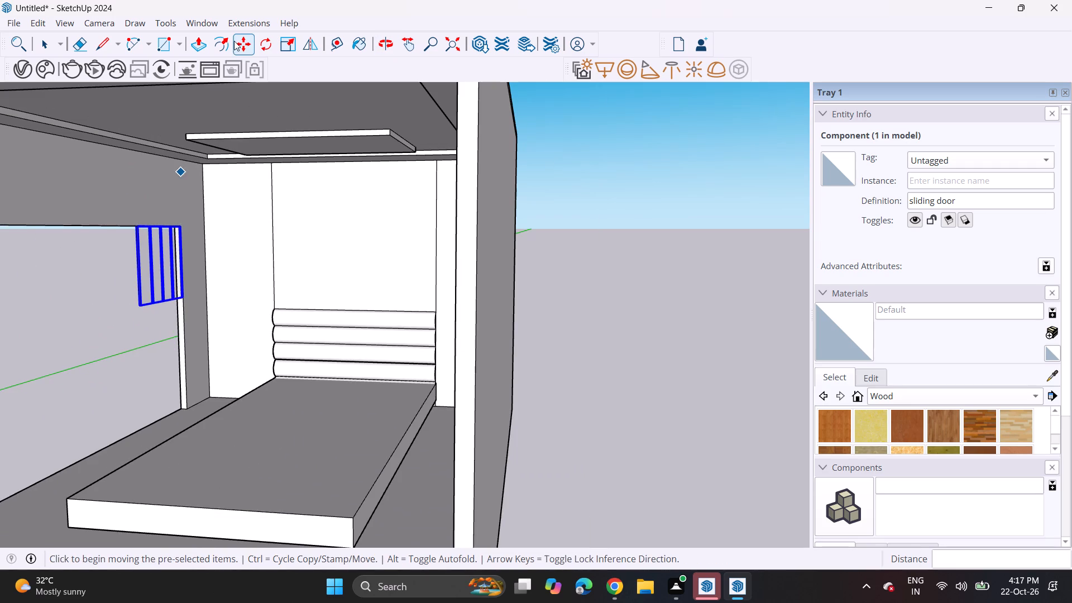
click(281, 41)
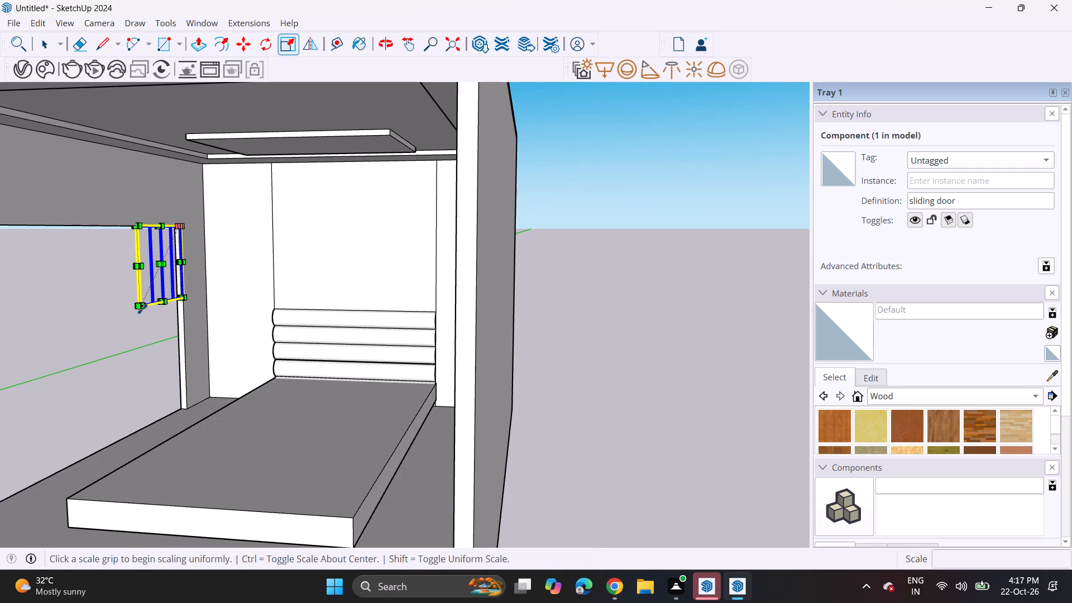
click(142, 309)
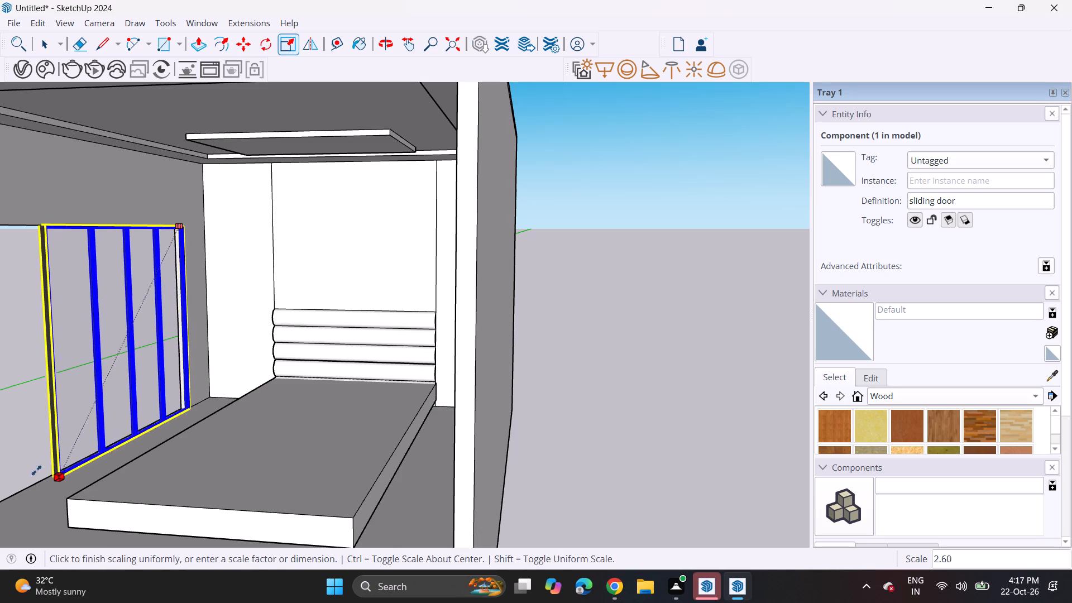
click(32, 469)
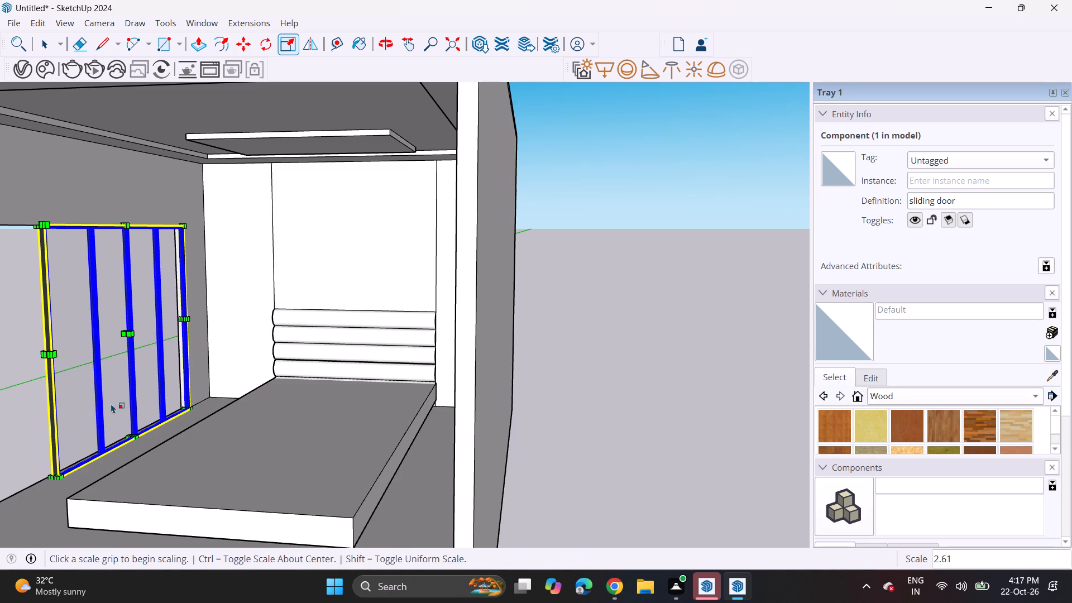
Shift the enlarged sliding door about 3 13/16" into the wall thickness at the opening's upper back corner.
shift+middle_drag(122, 386, 161, 365)
scroll(171, 343, up, 1)
middle_drag(171, 343, 171, 367)
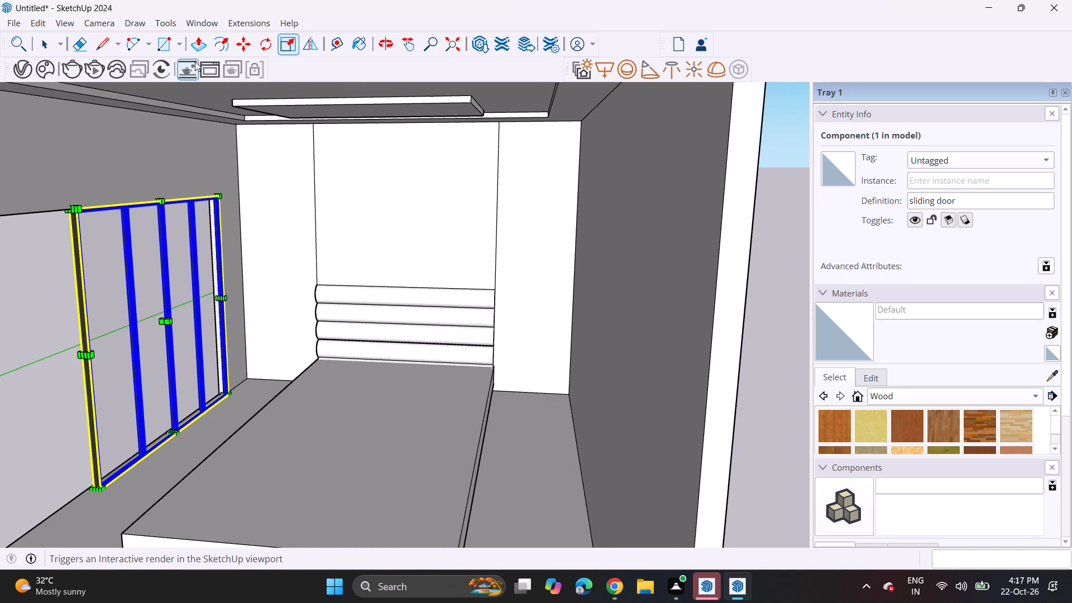
click(234, 36)
scroll(221, 178, up, 11)
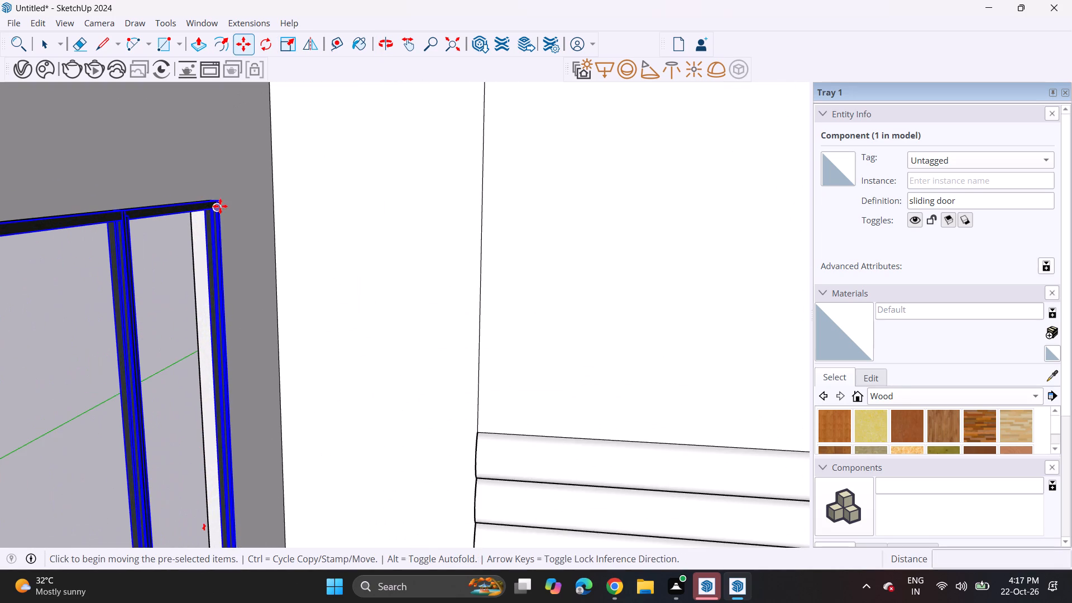
click(221, 203)
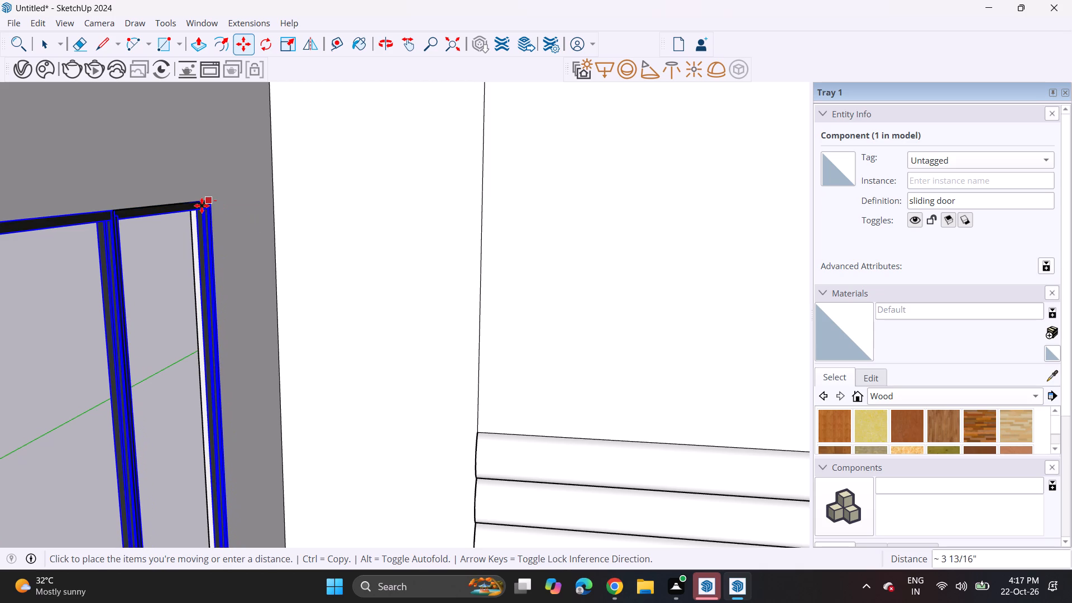
click(202, 205)
click(218, 199)
click(211, 204)
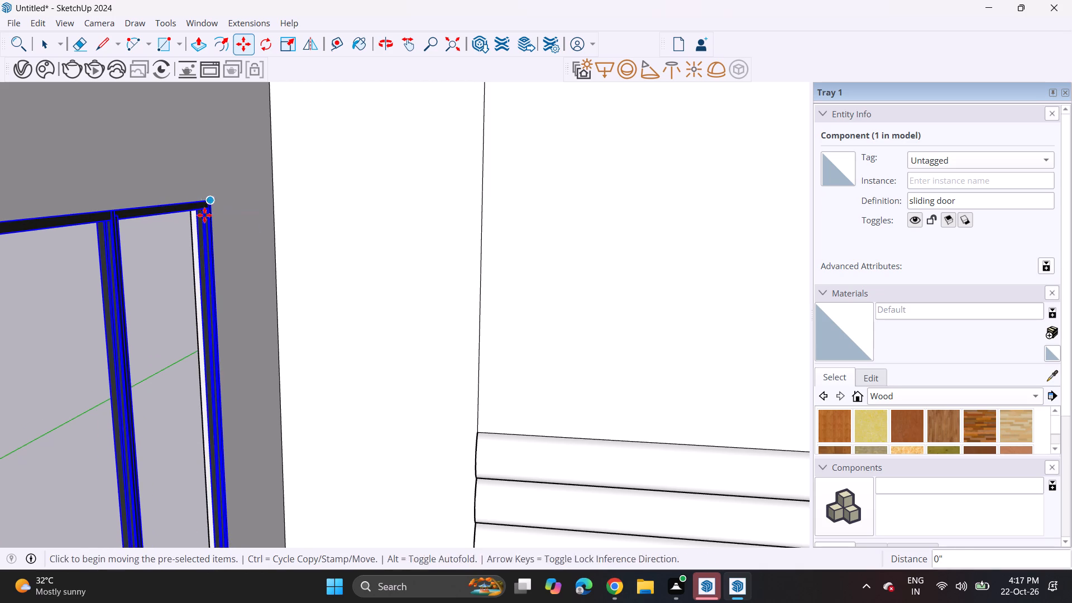
Stretch the sliding door lengthwise by a factor of about 2.07 to span the side-wall opening, and deselect it.
scroll(197, 222, down, 15)
shift+middle_drag(185, 303, 217, 261)
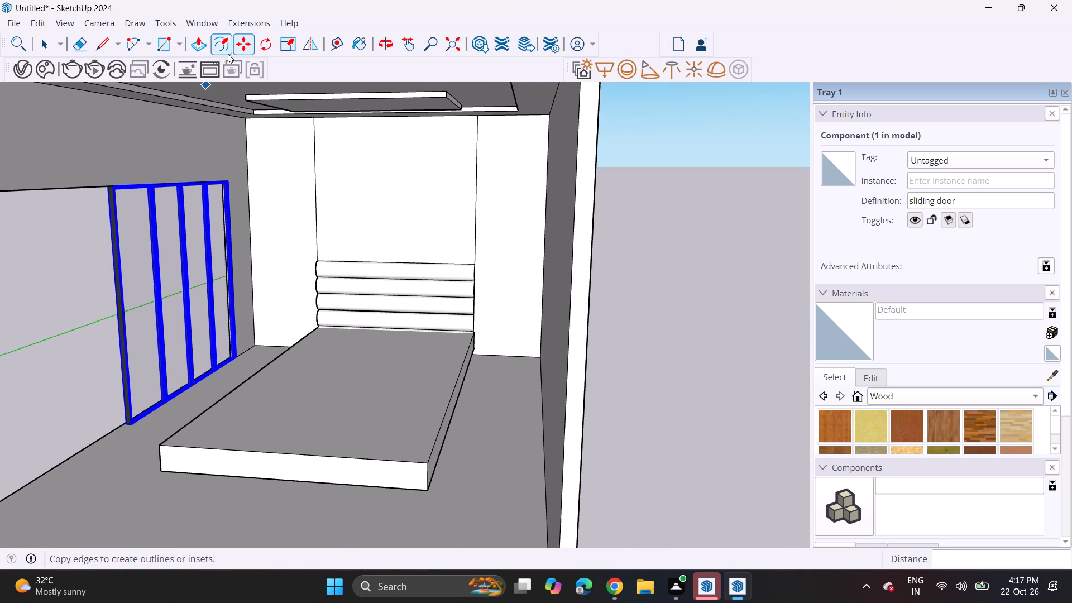
click(284, 44)
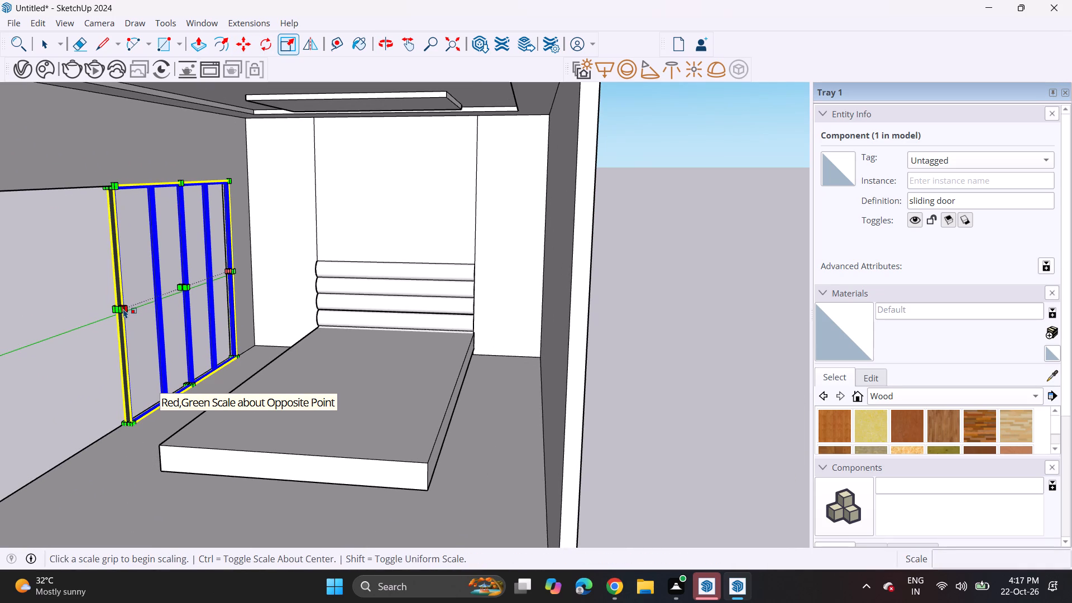
click(116, 307)
scroll(87, 344, down, 7)
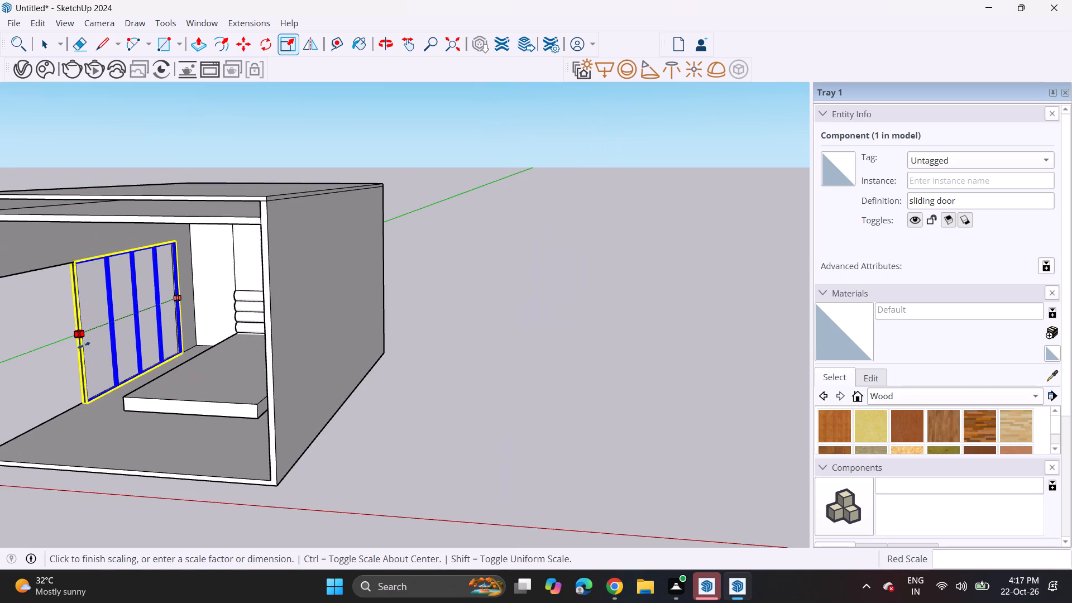
middle_drag(66, 358, 203, 347)
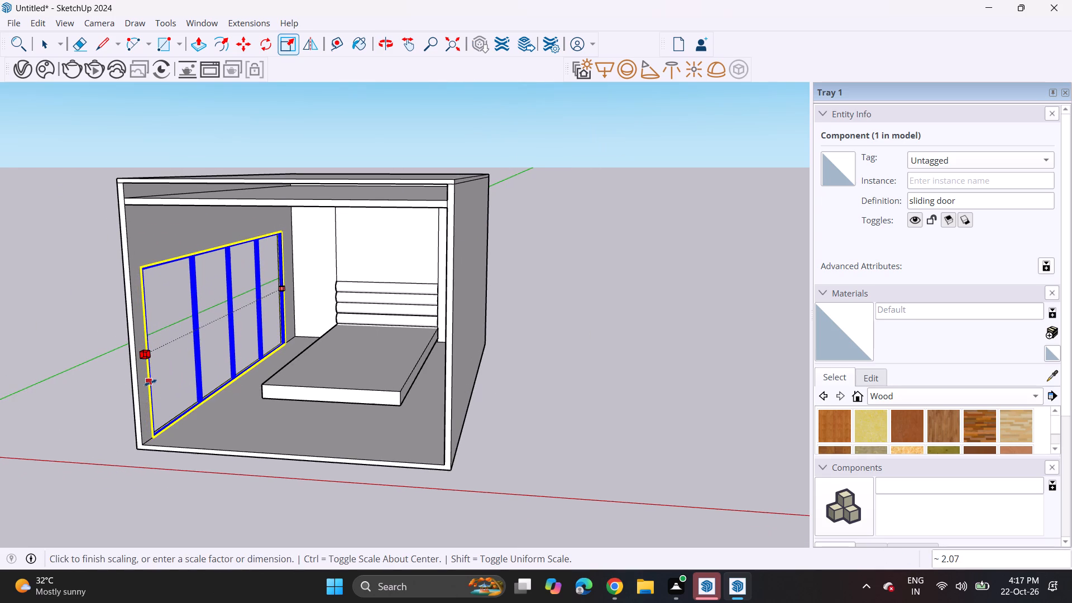
click(150, 382)
key(space)
click(46, 347)
Examine the room interior with the fitted sliding door, bed platform, ribbed headboard and ceiling panel.
middle_drag(132, 360, 161, 333)
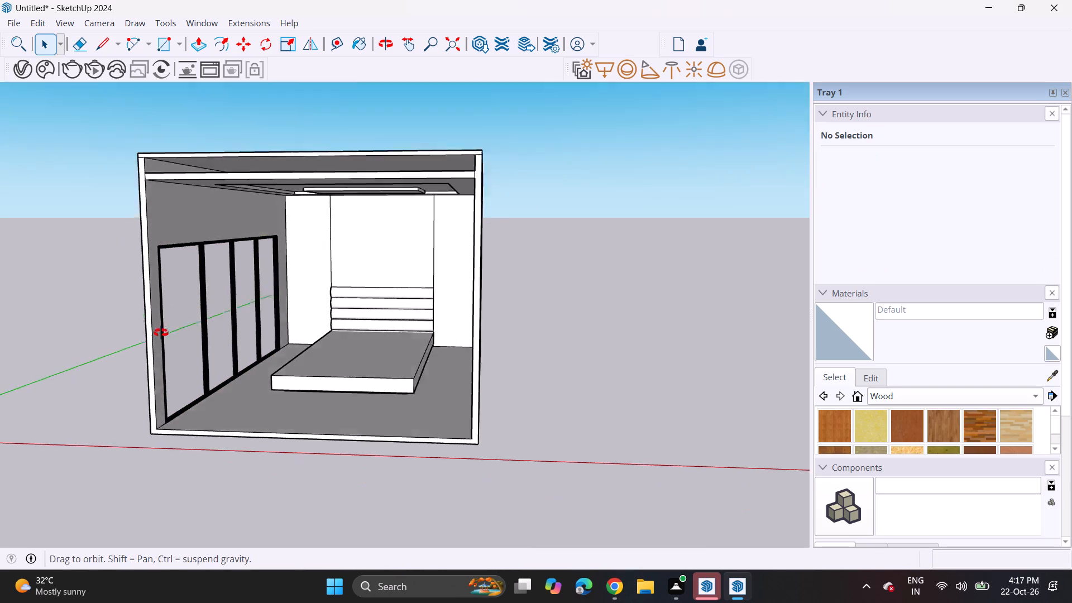
middle_drag(161, 333, 199, 316)
scroll(245, 304, up, 4)
scroll(296, 300, up, 1)
middle_drag(295, 300, 156, 342)
scroll(163, 335, up, 1)
shift+middle_drag(165, 334, 188, 318)
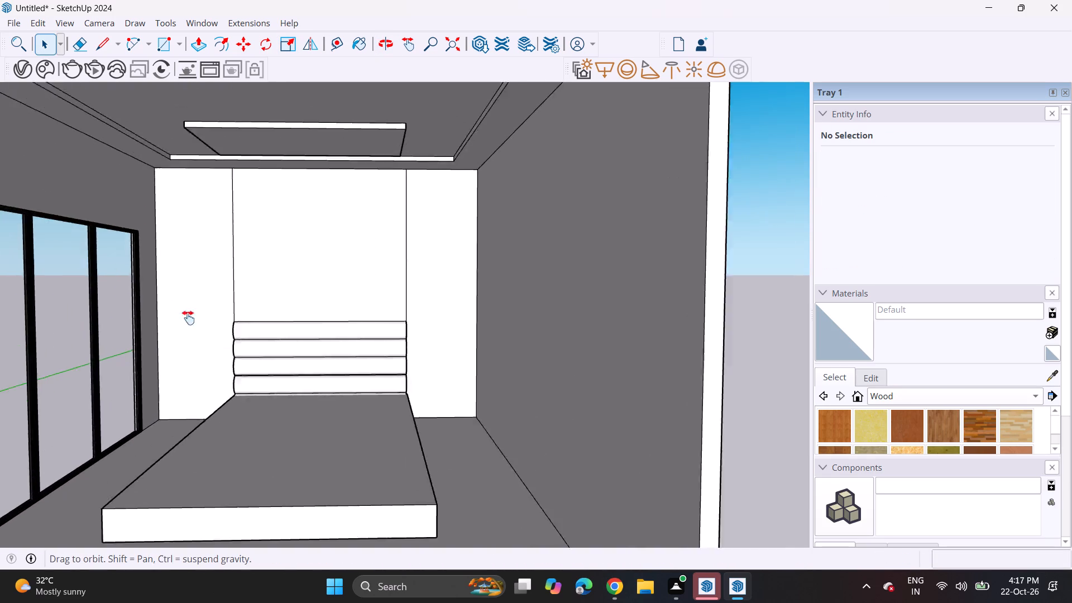
shift+middle_drag(188, 318, 213, 303)
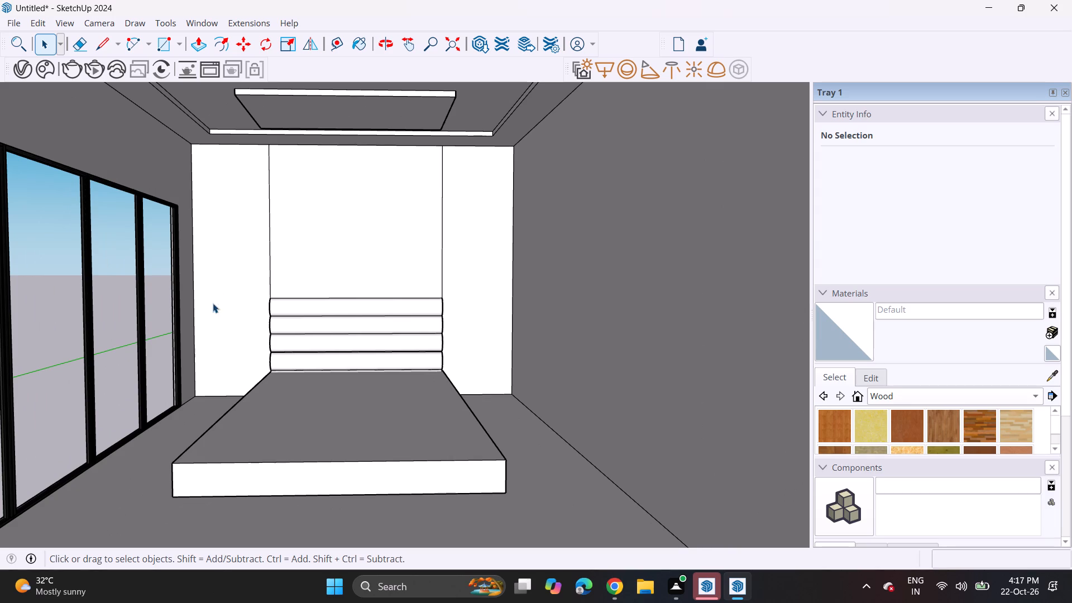
Push the central wall panel above the ribbed headboard back 10 13/16" to form a recess.
middle_drag(203, 315, 237, 316)
shift+scroll(234, 311, down, 1)
scroll(238, 312, up, 1)
middle_drag(238, 312, 232, 309)
shift+middle_drag(231, 307, 280, 305)
middle_drag(282, 305, 269, 307)
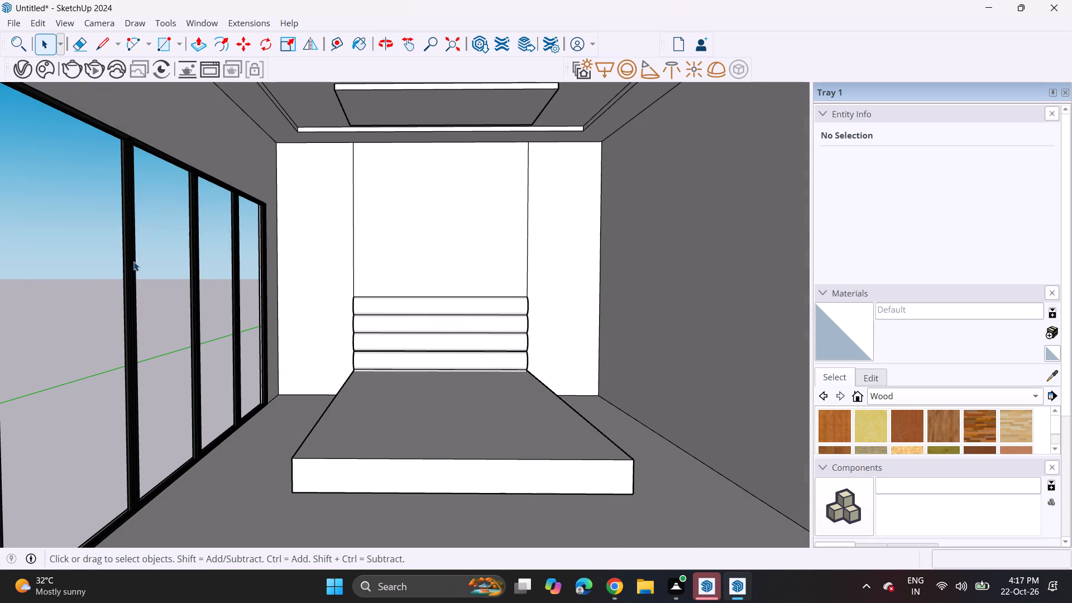
scroll(121, 281, up, 1)
middle_drag(121, 281, 193, 294)
scroll(234, 280, up, 13)
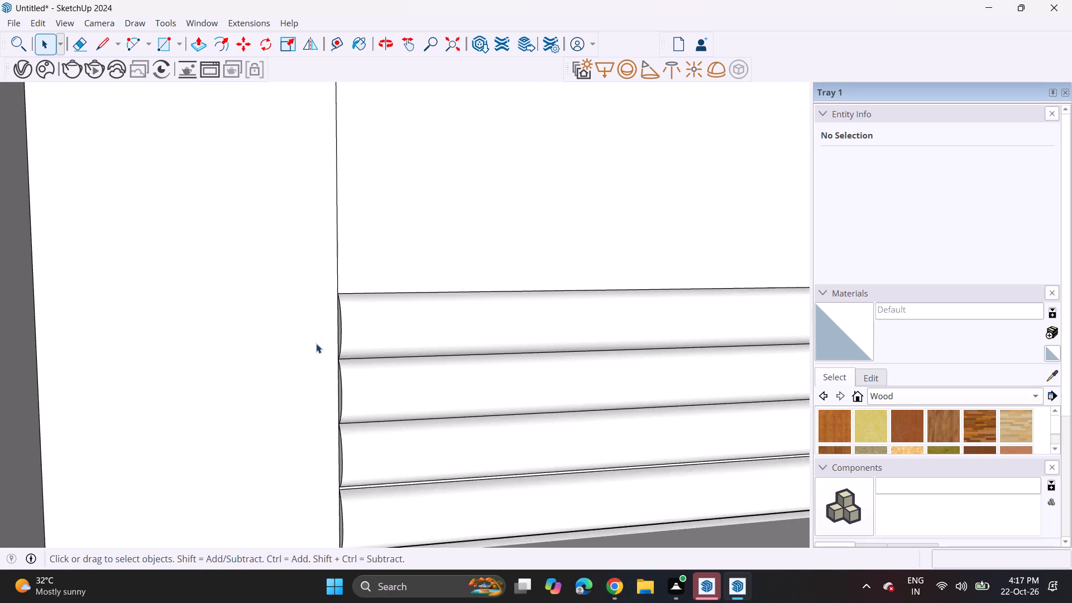
scroll(316, 343, up, 2)
shift+middle_drag(325, 341, 320, 243)
scroll(307, 257, up, 1)
middle_drag(289, 265, 165, 336)
scroll(176, 213, up, 1)
scroll(174, 226, down, 5)
middle_drag(248, 173, 219, 260)
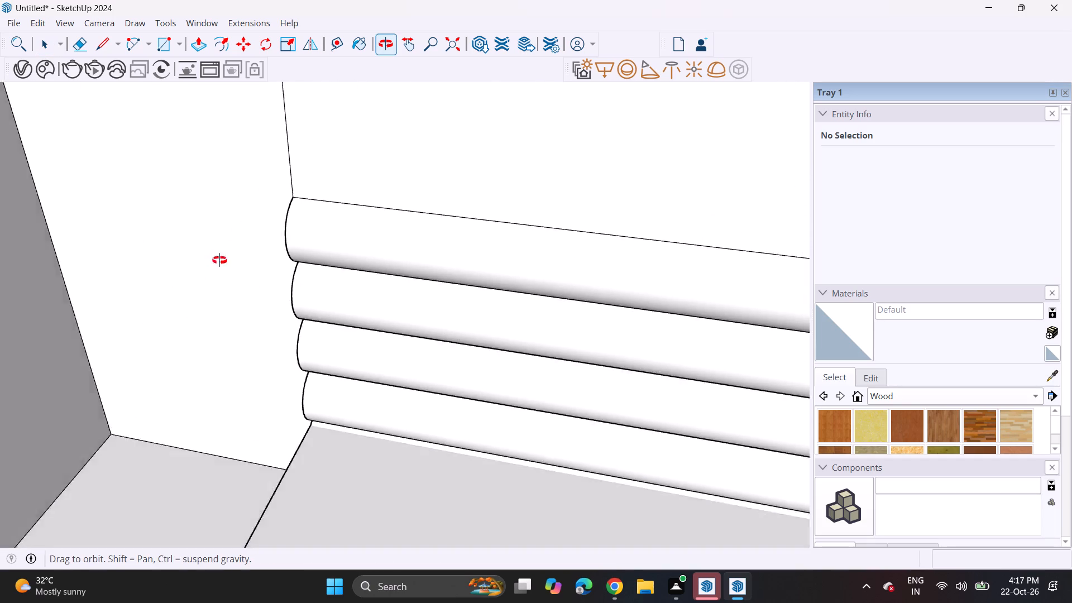
middle_drag(219, 260, 107, 261)
click(202, 51)
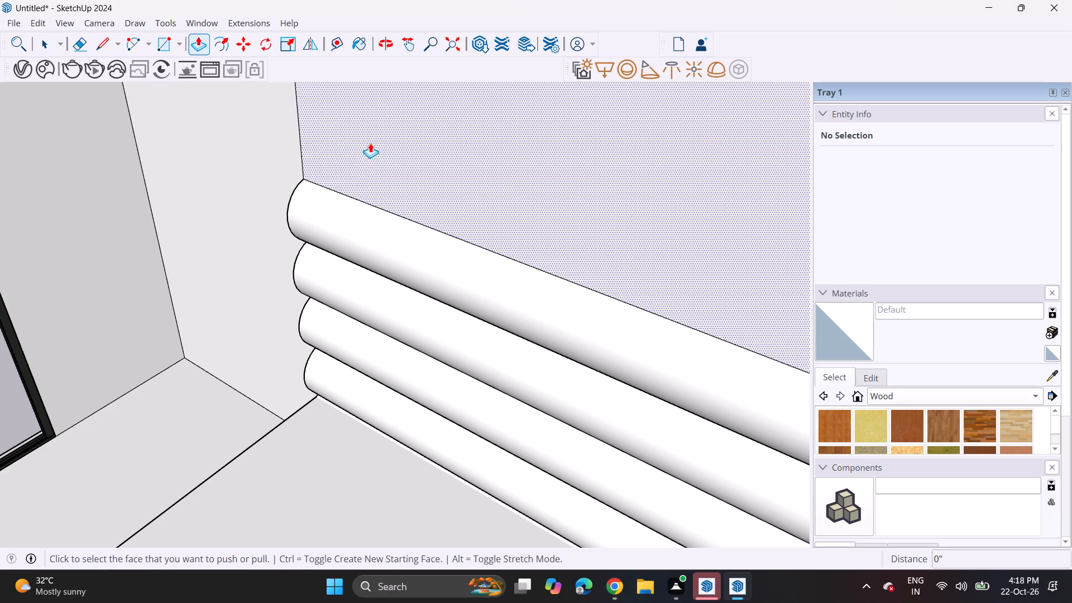
click(362, 163)
click(380, 149)
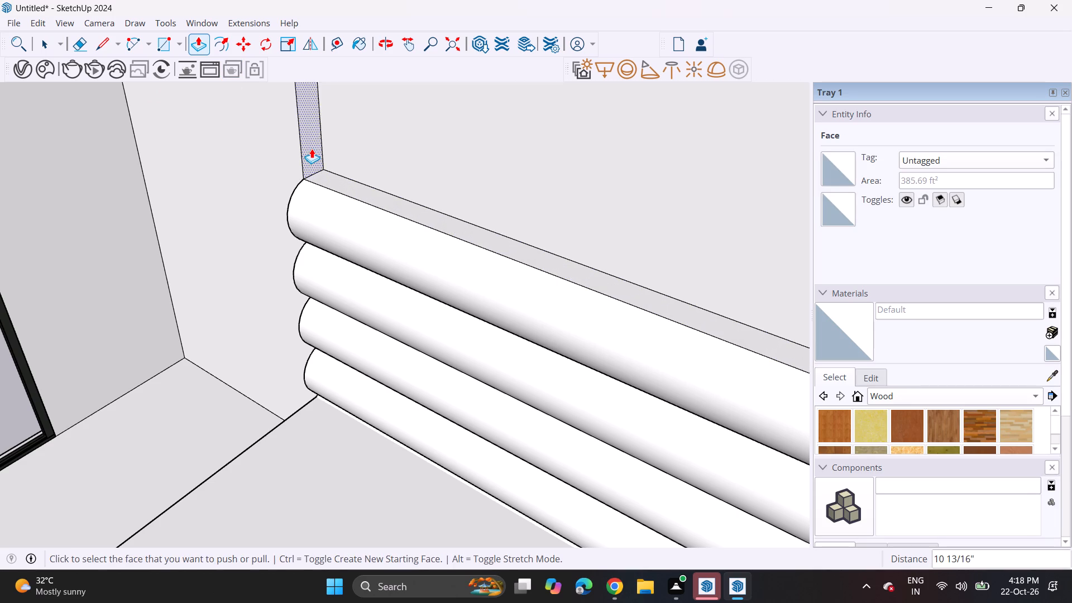
Widen the recess above the headboard by pushing its side face 10 9/16" towards the sliding-door wall.
click(312, 149)
click(291, 141)
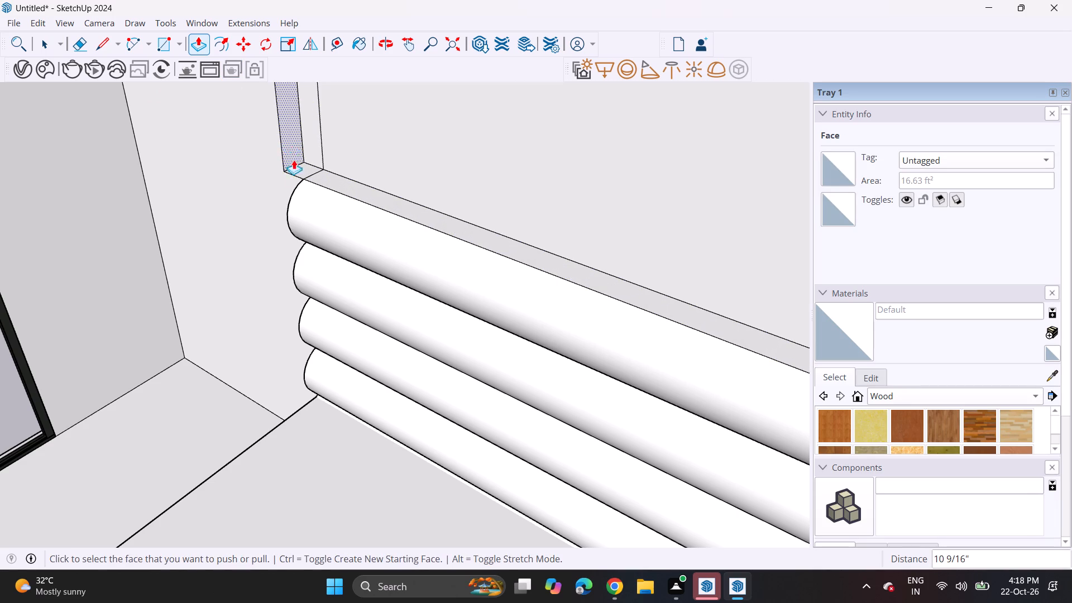
Push the bottom face of the widened strip on the sliding-door side down beside the headboard to the floor.
middle_drag(313, 171, 487, 95)
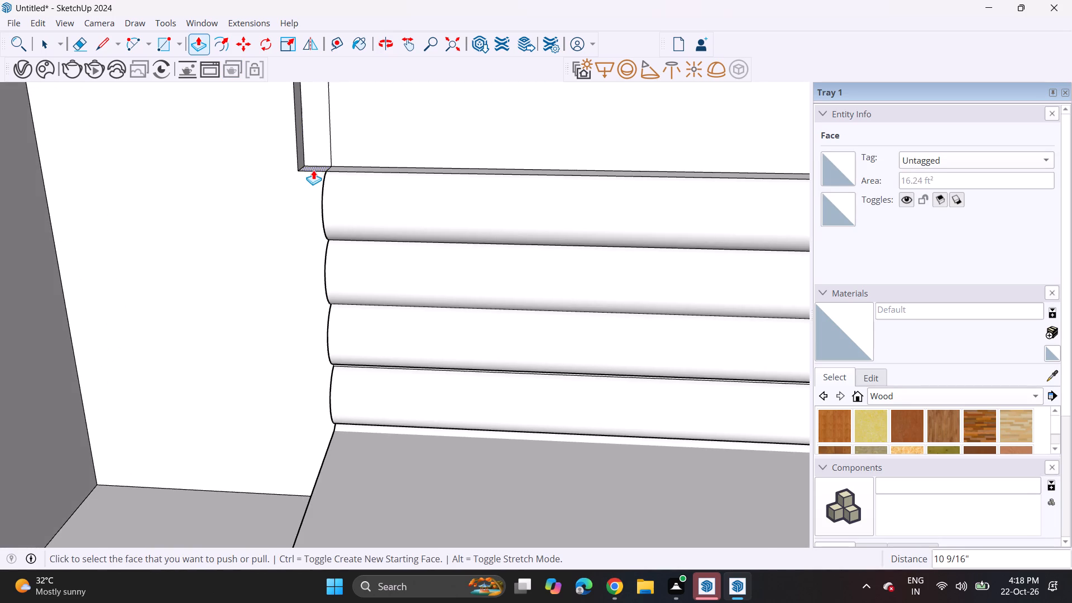
click(313, 170)
middle_drag(306, 398, 365, 400)
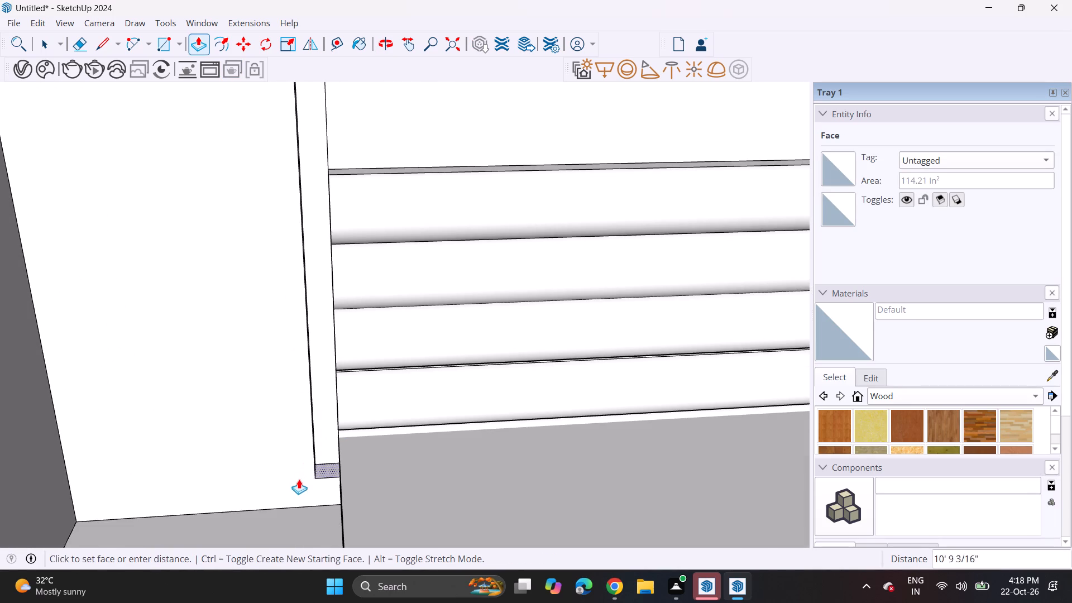
click(311, 503)
Push the full-height side face of the recess another 7 1/8" towards the sliding-door wall.
middle_drag(330, 423, 266, 408)
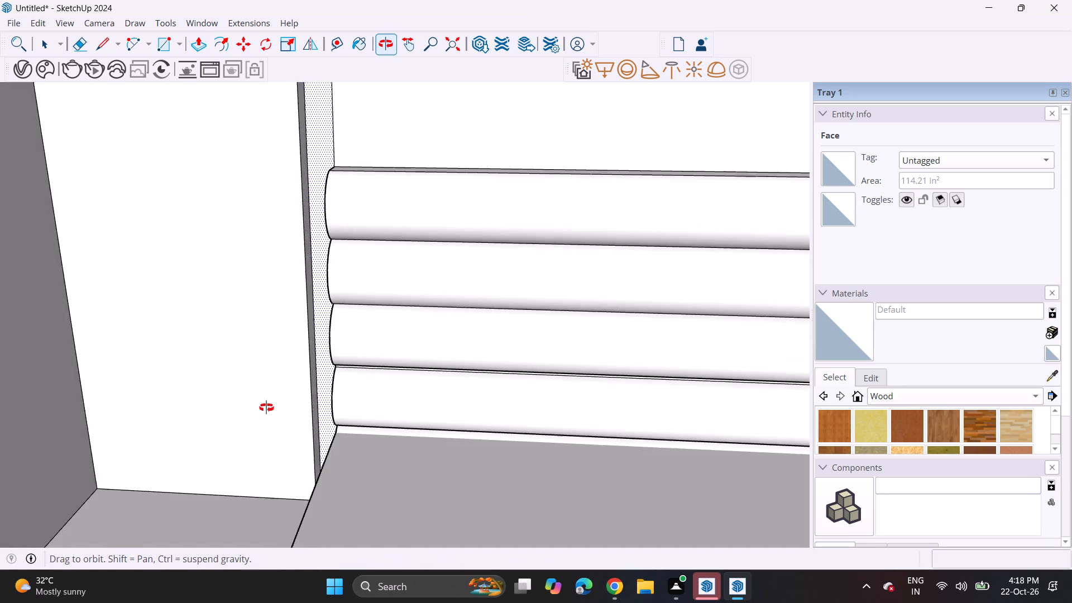
middle_drag(266, 408, 262, 405)
click(311, 357)
click(295, 354)
Widen the recess above the headboard 11 1/2" on the side away from the sliding door.
scroll(289, 357, down, 13)
middle_drag(342, 384, 354, 246)
scroll(329, 476, up, 1)
middle_drag(328, 455, 328, 447)
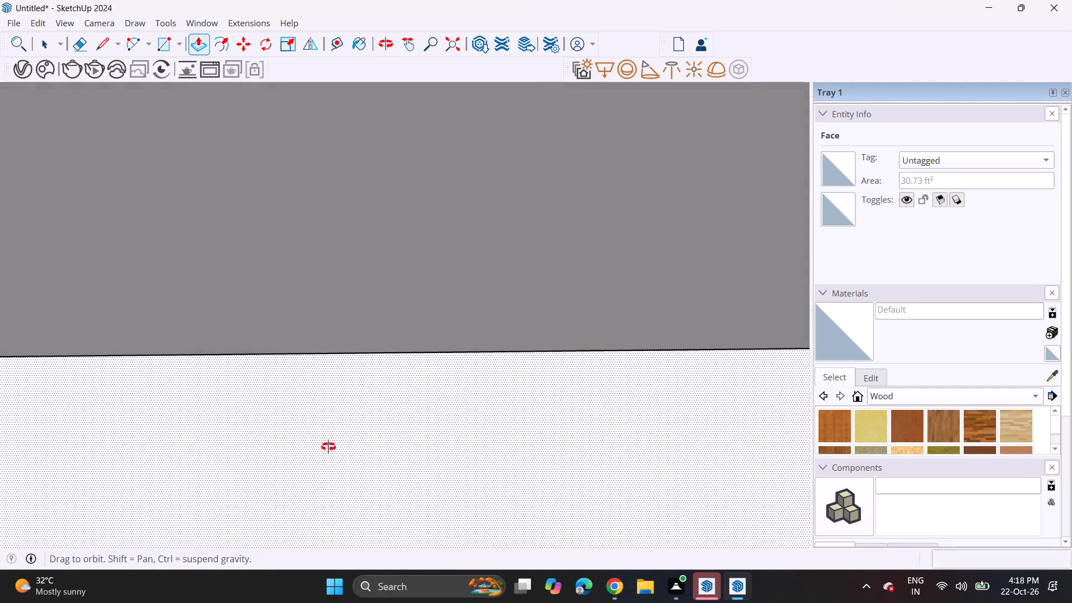
middle_drag(328, 447, 336, 172)
shift+scroll(336, 207, up, 1)
shift+middle_drag(332, 369, 324, 101)
scroll(345, 454, up, 1)
shift+middle_drag(344, 439, 344, 159)
scroll(354, 328, up, 1)
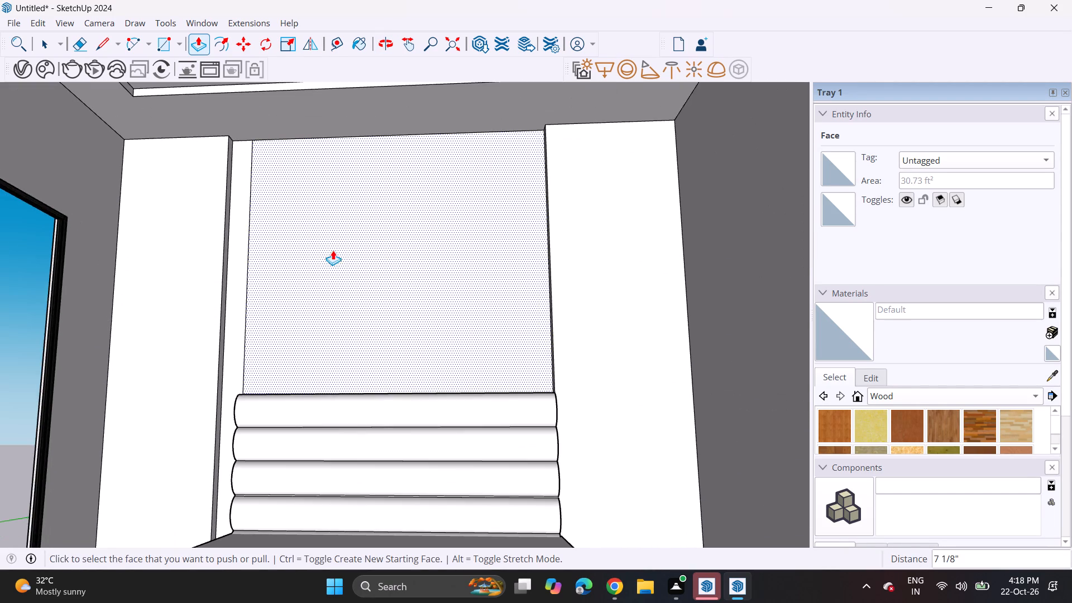
middle_drag(350, 324, 360, 293)
scroll(352, 318, up, 1)
middle_drag(380, 334, 446, 423)
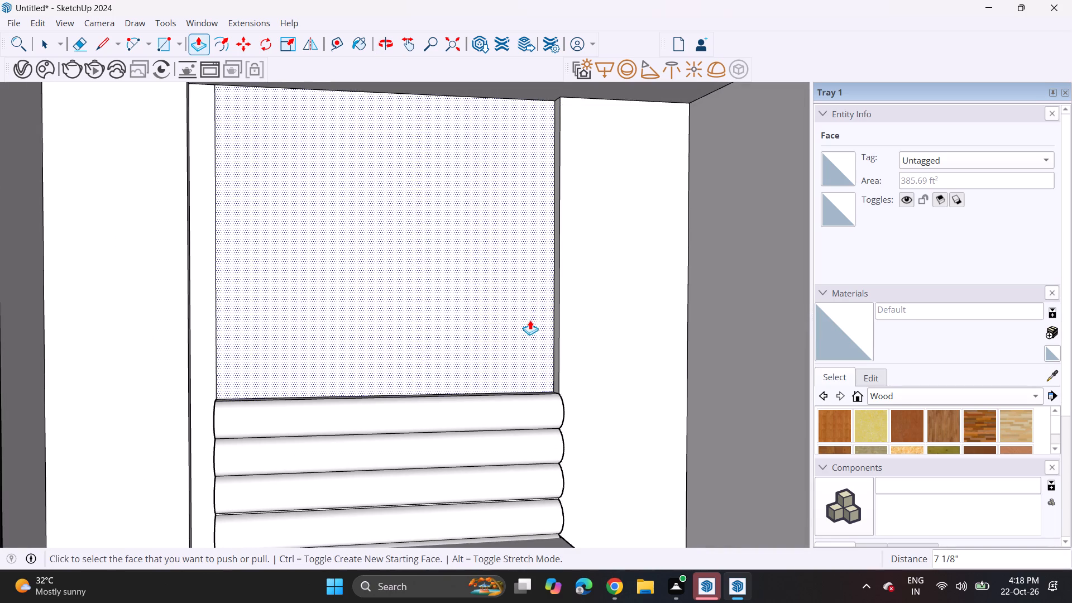
middle_drag(530, 320, 562, 334)
scroll(550, 343, up, 5)
click(550, 343)
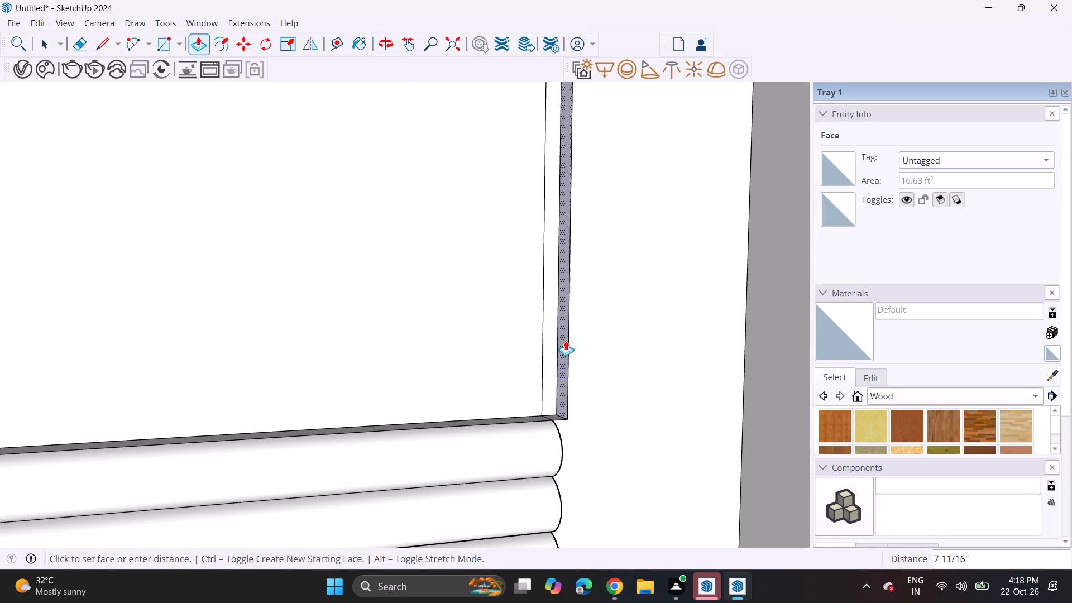
click(572, 338)
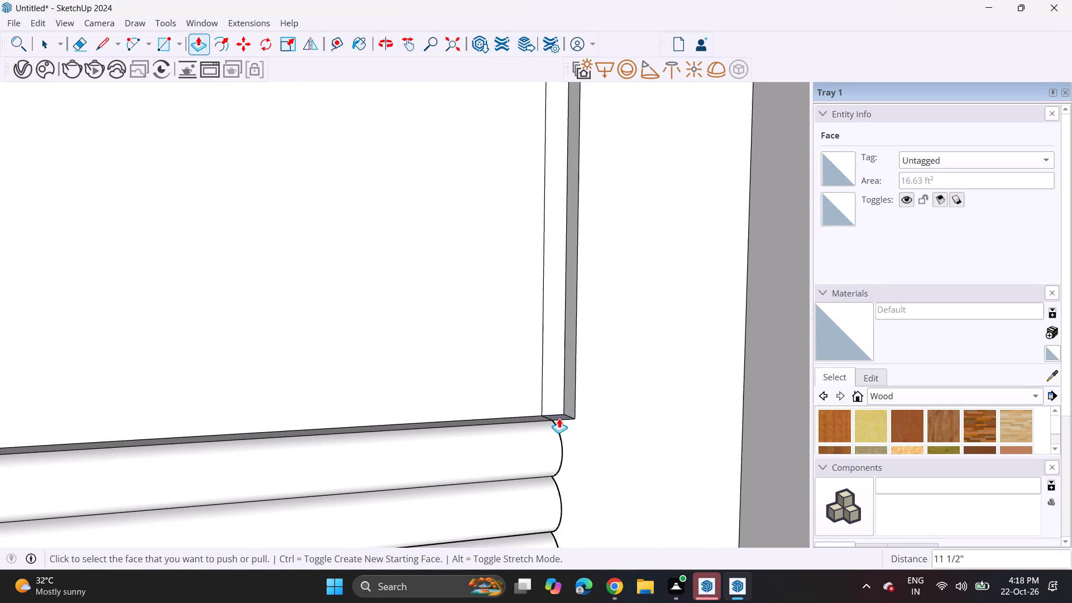
Push the bottom face of that new strip down to the floor, about 8' 11 5/16" and a further 2' 11 15/16".
click(559, 418)
scroll(576, 496, down, 6)
middle_drag(569, 501, 435, 337)
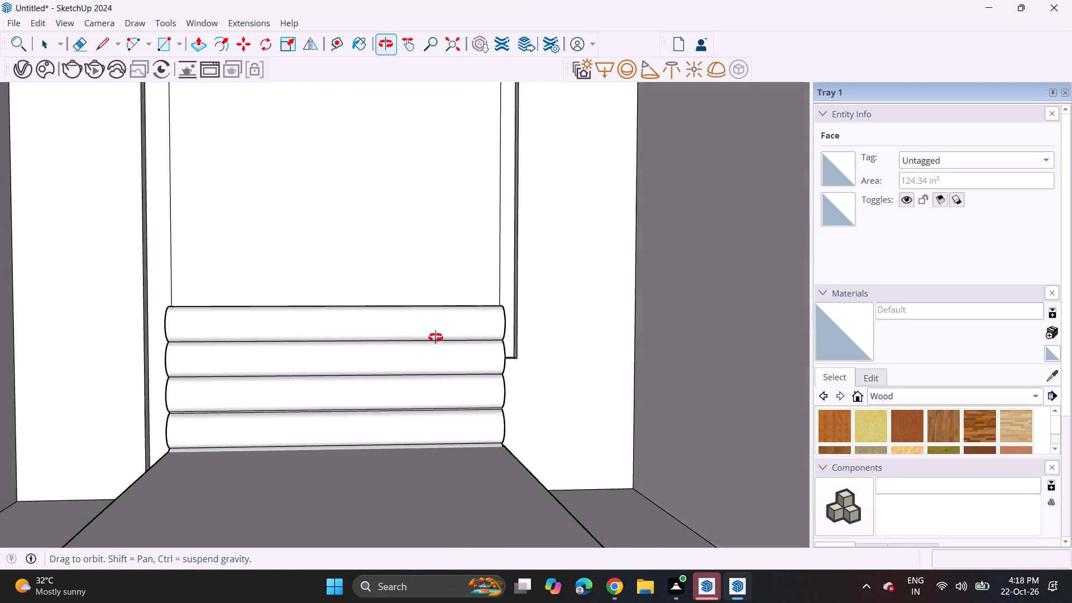
middle_drag(435, 337, 386, 384)
click(526, 480)
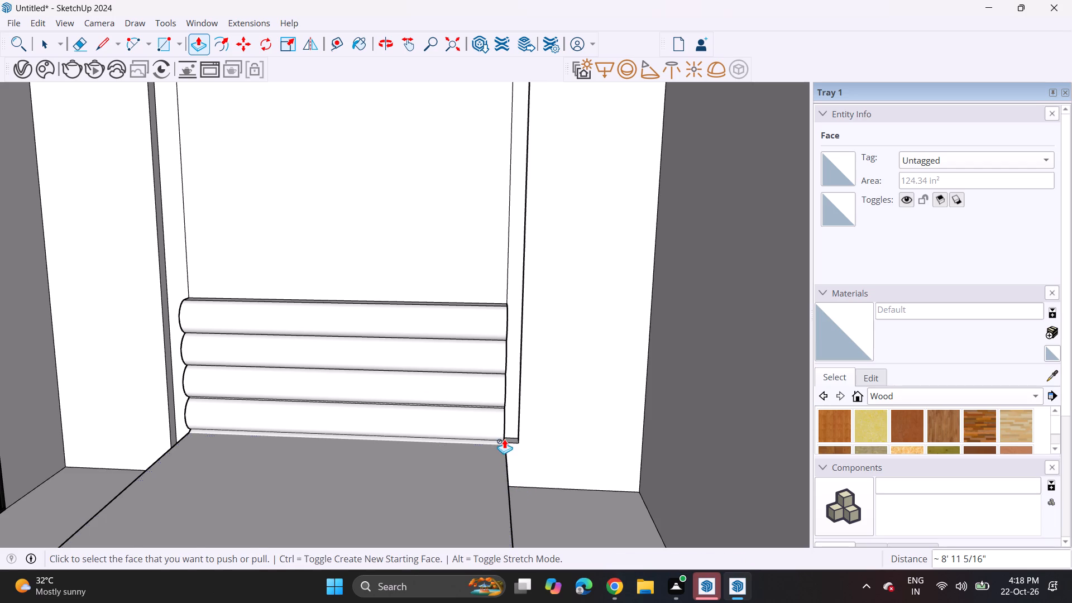
click(511, 439)
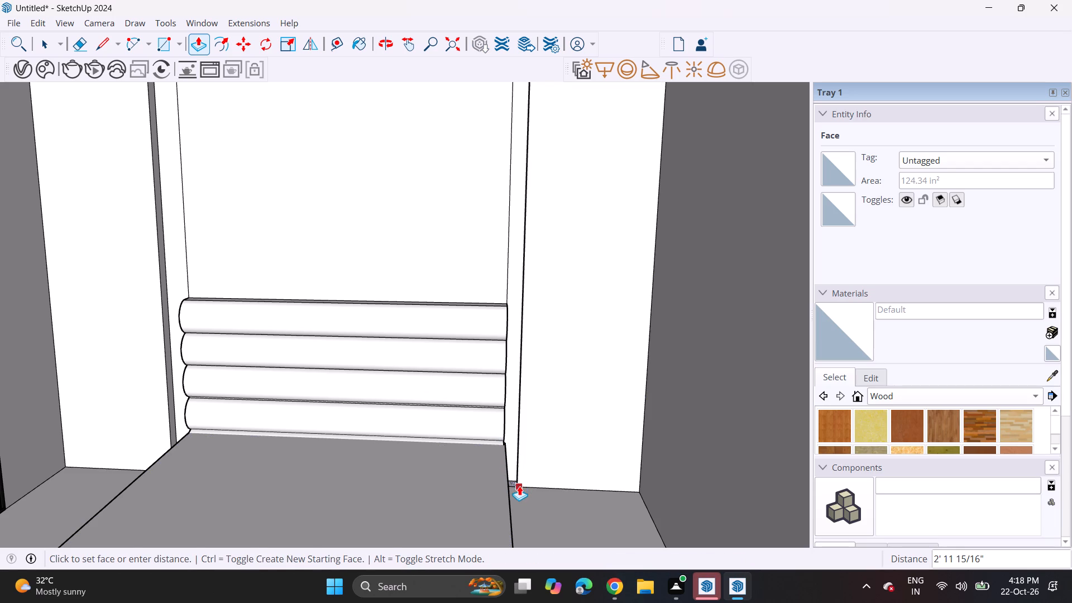
click(519, 486)
Extend the headboard backing's thin side face to the recess edge on the side away from the sliding door.
scroll(520, 354, up, 2)
scroll(543, 288, up, 1)
scroll(472, 292, up, 1)
middle_drag(472, 292, 384, 304)
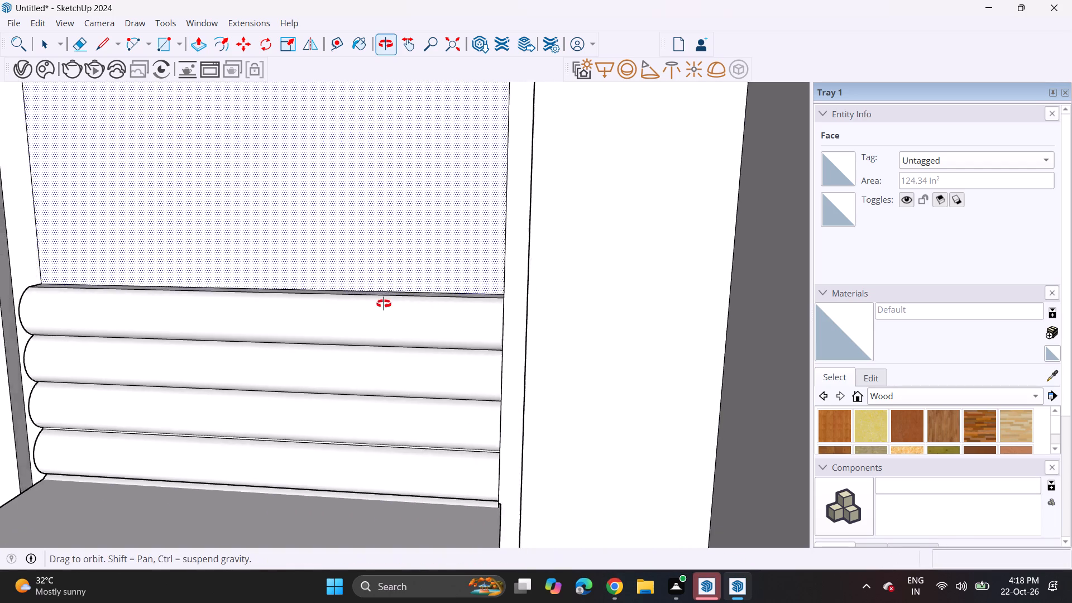
middle_drag(384, 304, 326, 319)
scroll(337, 313, up, 1)
middle_drag(419, 320, 650, 255)
shift+middle_drag(356, 382, 686, 292)
scroll(7, 591, up, 1)
shift+middle_drag(7, 582, 151, 485)
shift+middle_drag(102, 476, 379, 334)
middle_drag(376, 340, 232, 428)
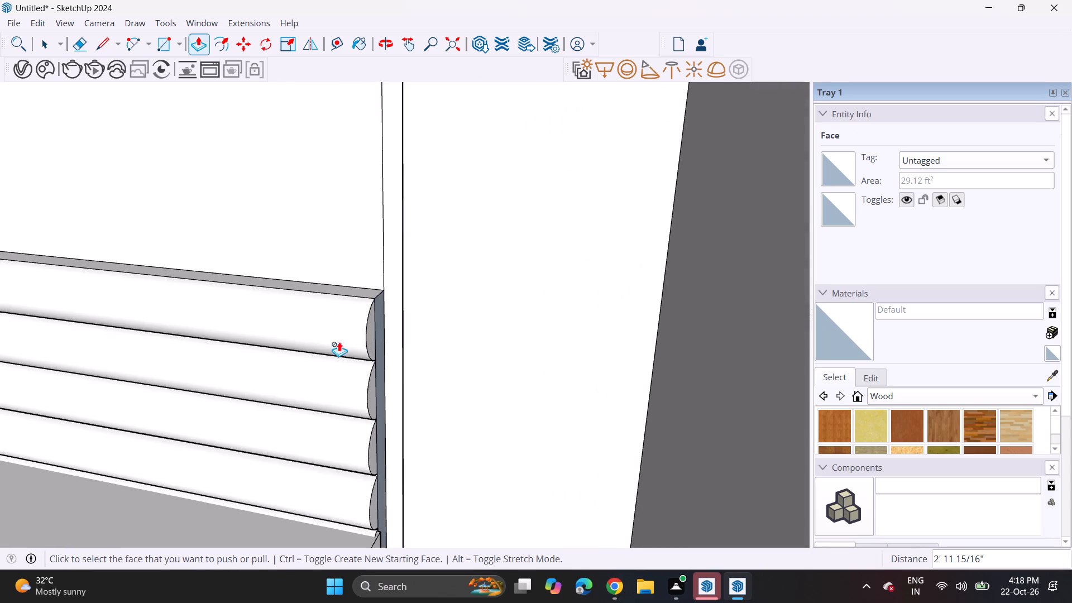
scroll(364, 327, up, 5)
click(386, 331)
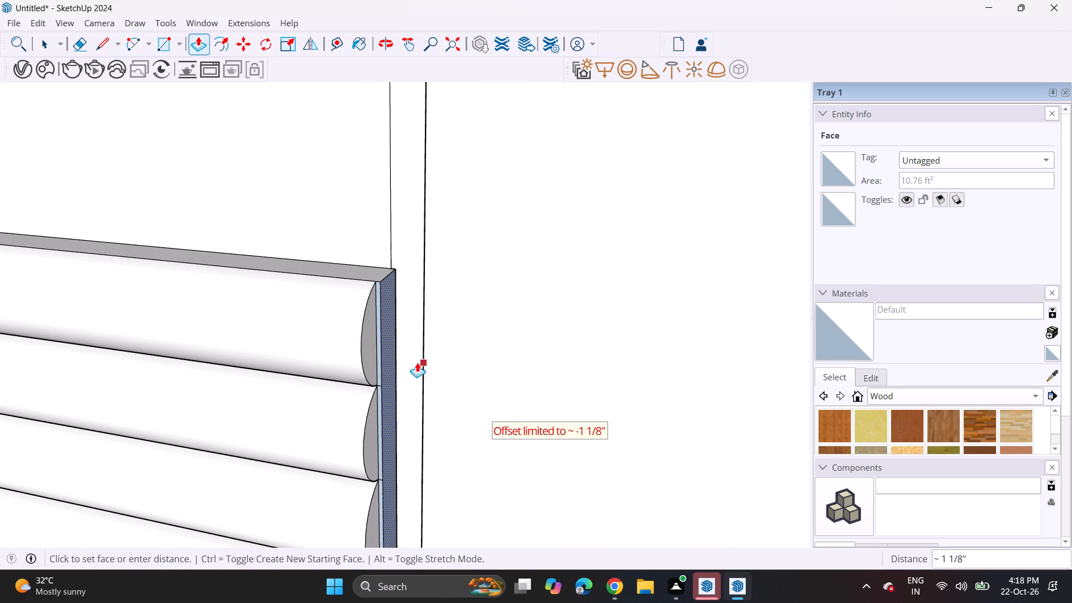
click(387, 360)
click(392, 372)
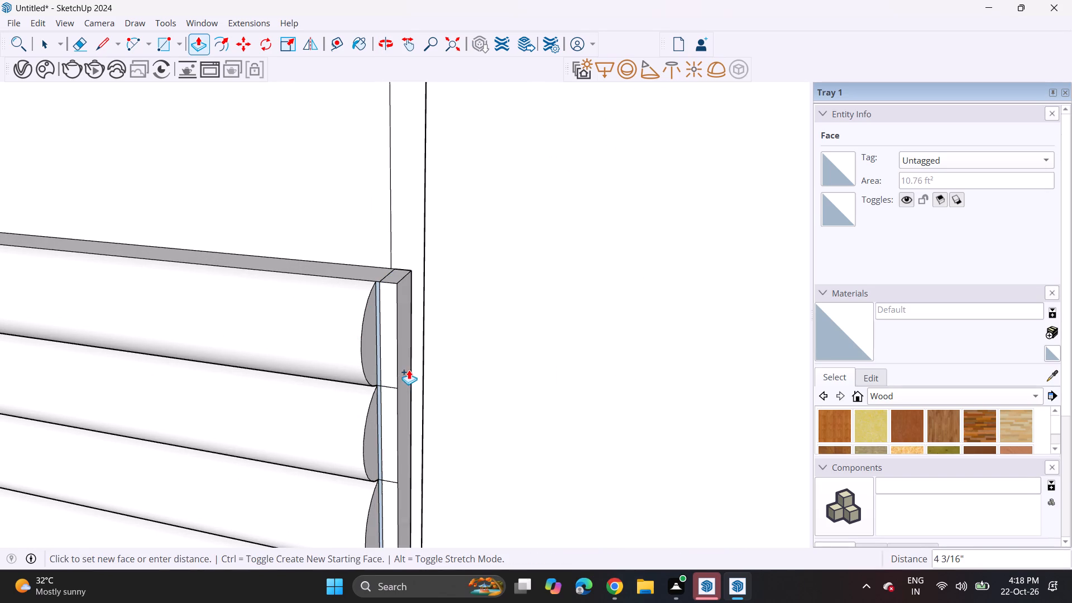
click(425, 387)
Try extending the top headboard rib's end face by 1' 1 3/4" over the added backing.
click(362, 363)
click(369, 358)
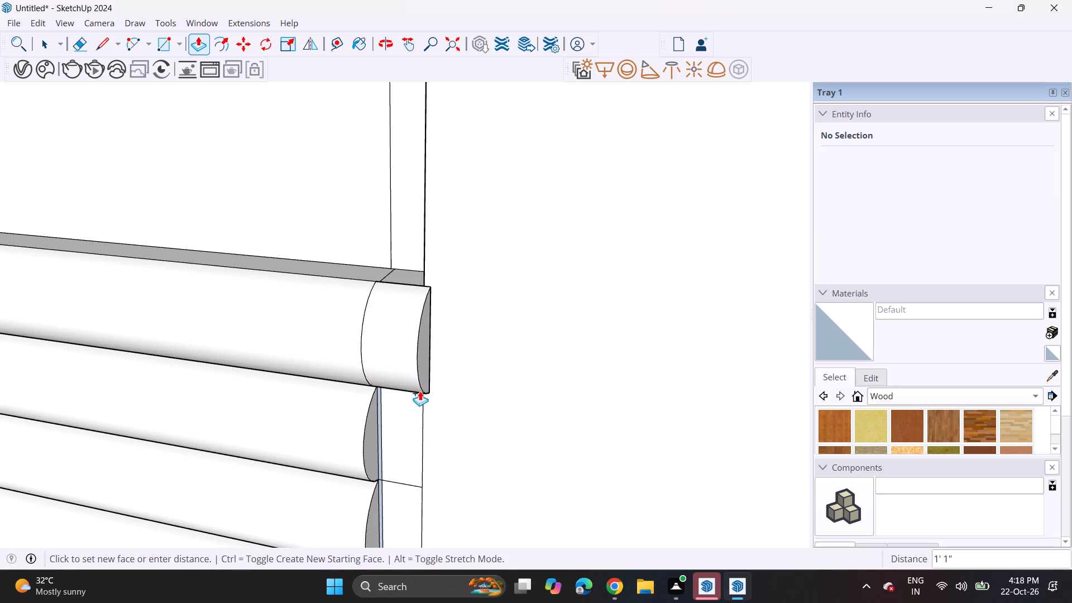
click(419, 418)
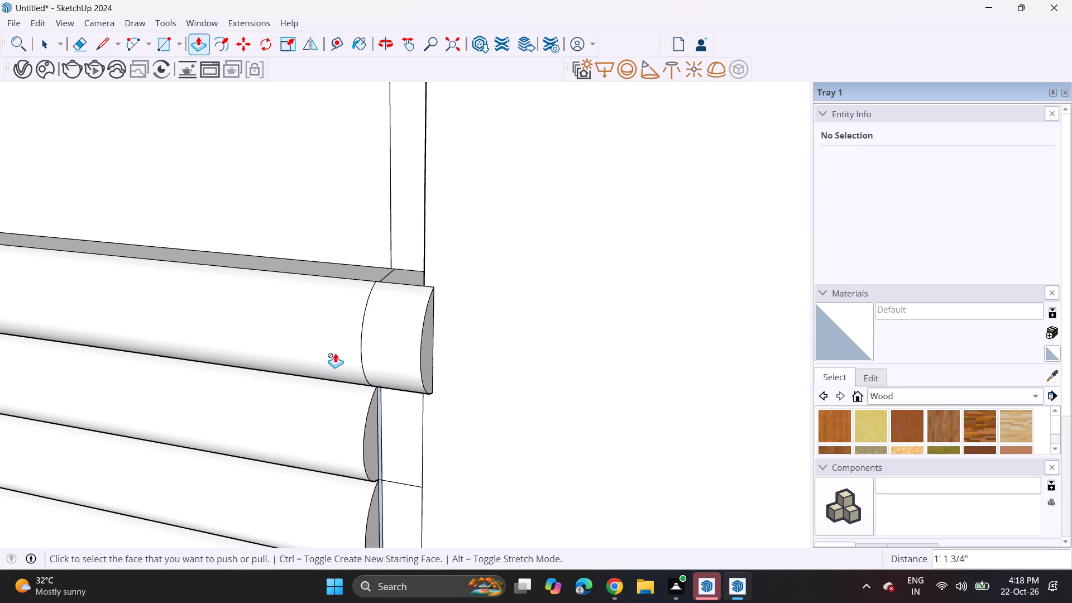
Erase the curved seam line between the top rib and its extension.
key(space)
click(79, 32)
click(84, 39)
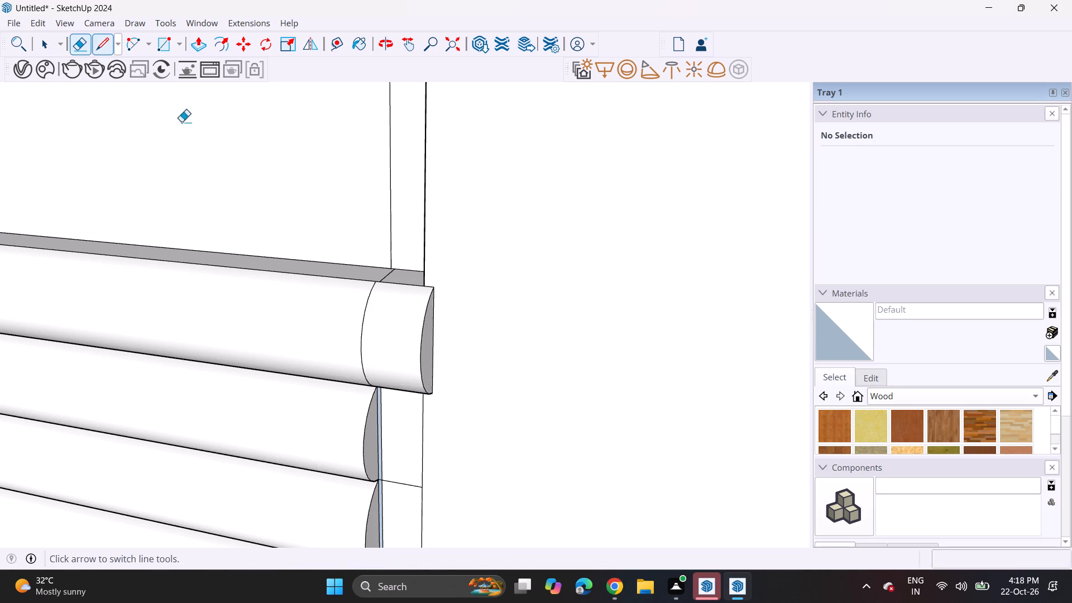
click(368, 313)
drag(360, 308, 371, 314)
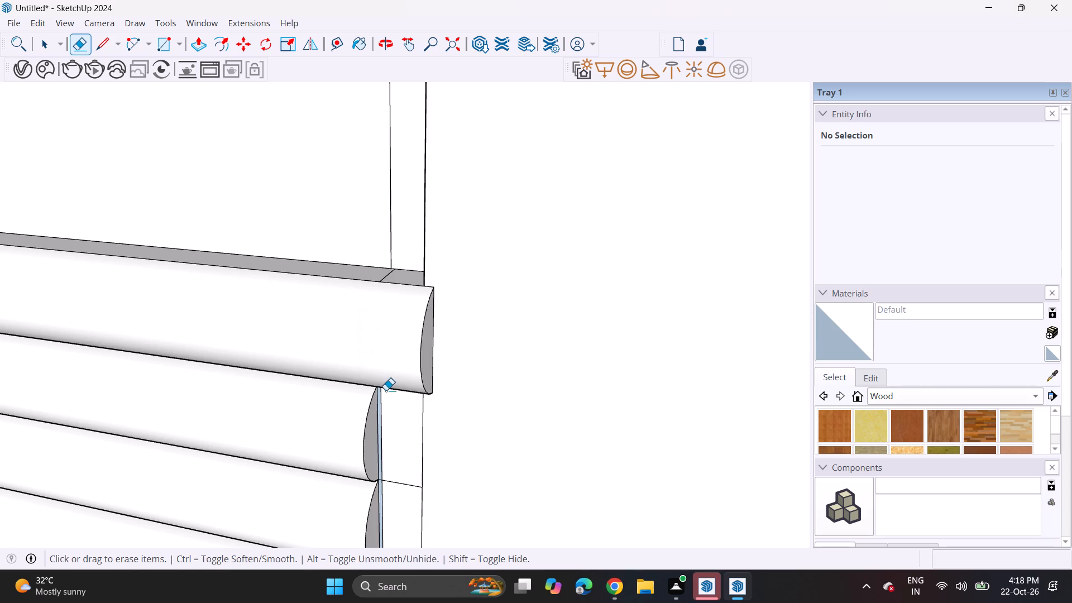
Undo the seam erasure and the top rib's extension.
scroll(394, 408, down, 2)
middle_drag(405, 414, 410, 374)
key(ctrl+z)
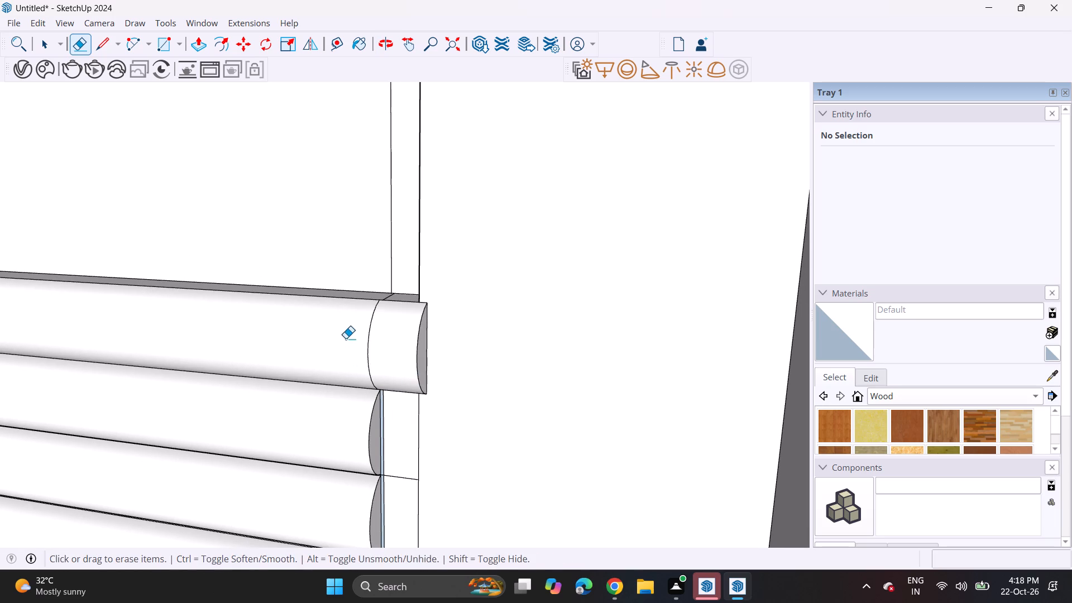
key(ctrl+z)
Extend the top rib's end face by 15/16" and a further 10 9/16" to line up with the recess edge.
click(203, 46)
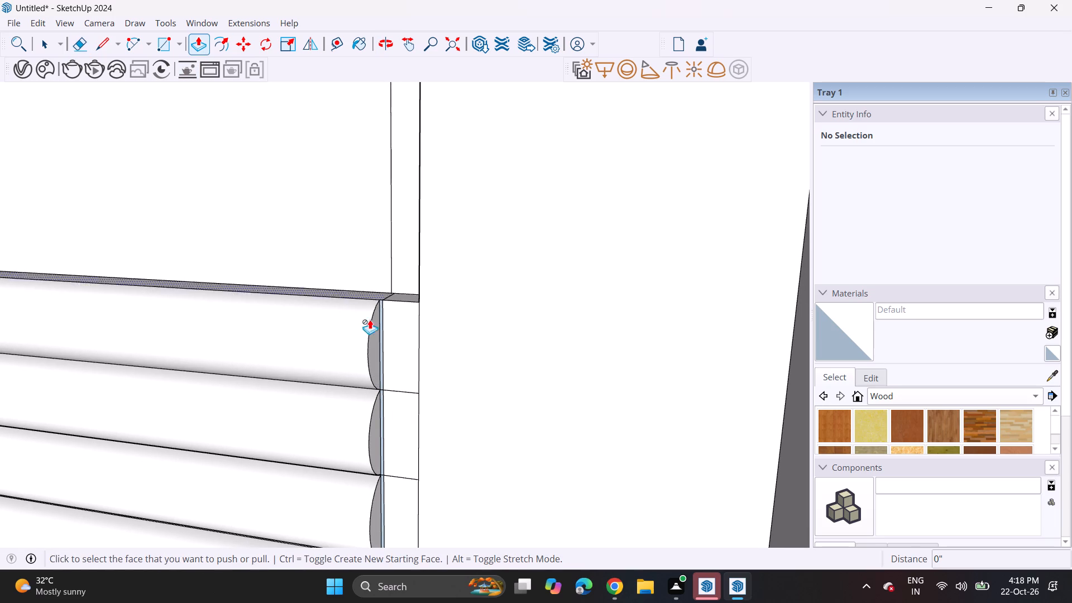
click(376, 361)
click(420, 395)
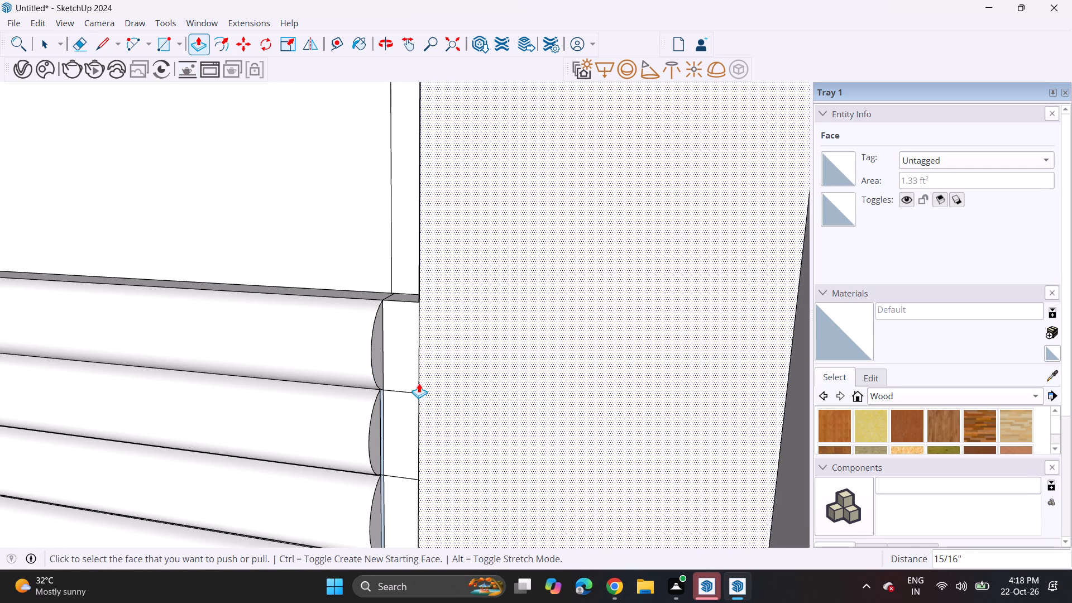
click(376, 364)
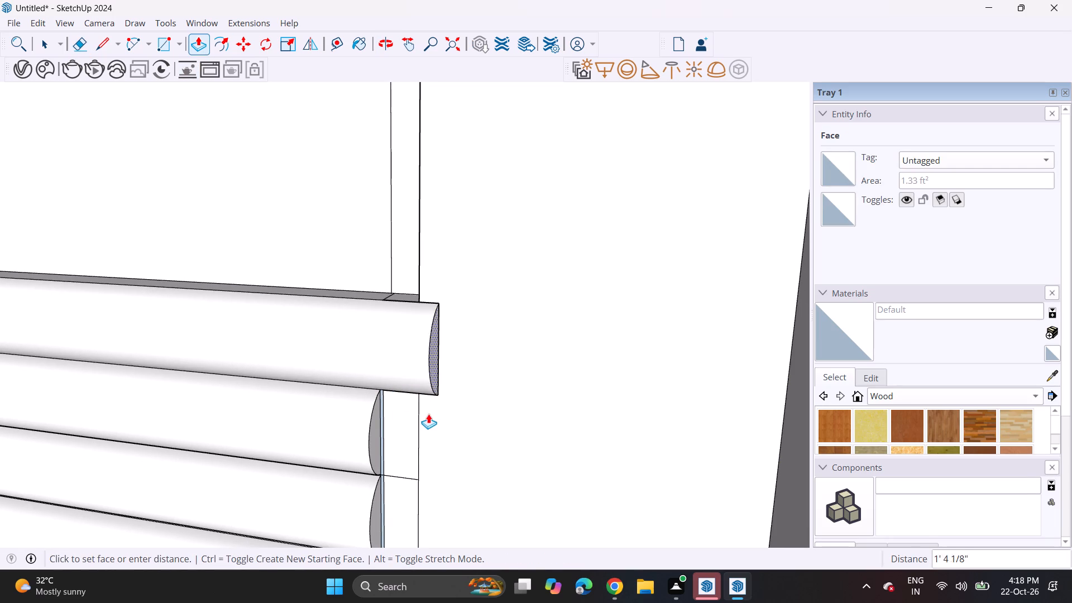
click(420, 441)
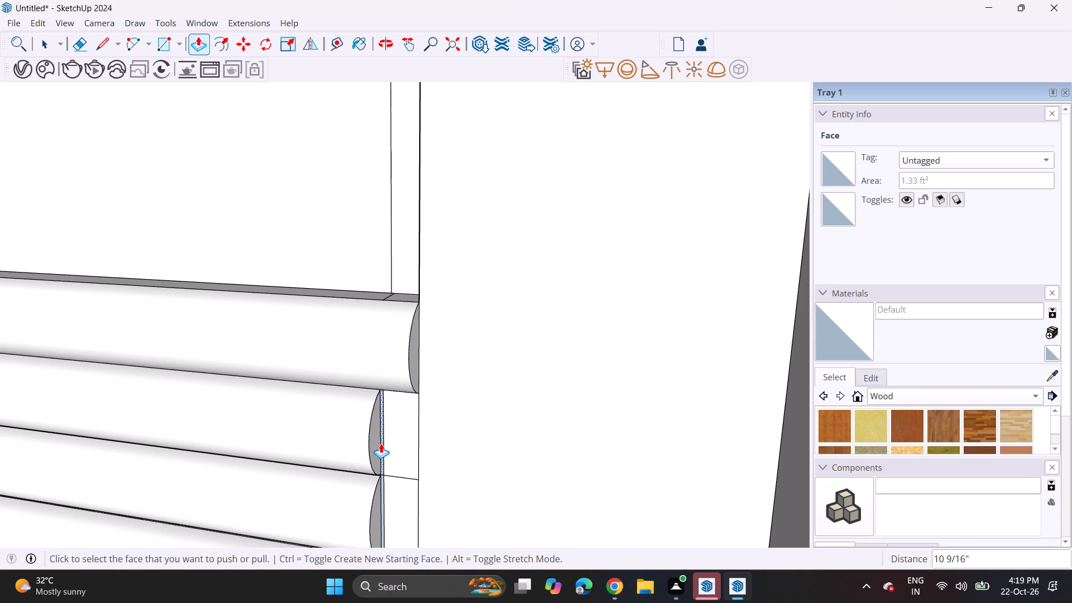
Extend the end faces of the three lower headboard ribs to the same recess edge, matching the top rib.
double_click(376, 448)
double_click(376, 449)
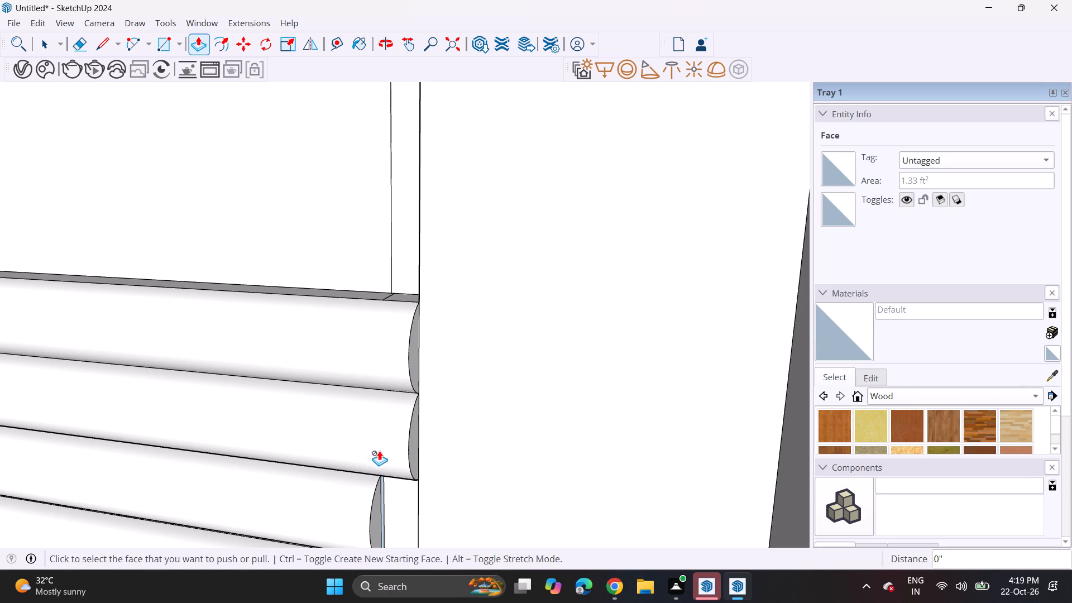
scroll(387, 462, down, 4)
shift+middle_drag(401, 473, 401, 298)
shift+scroll(401, 336, up, 1)
scroll(398, 362, up, 3)
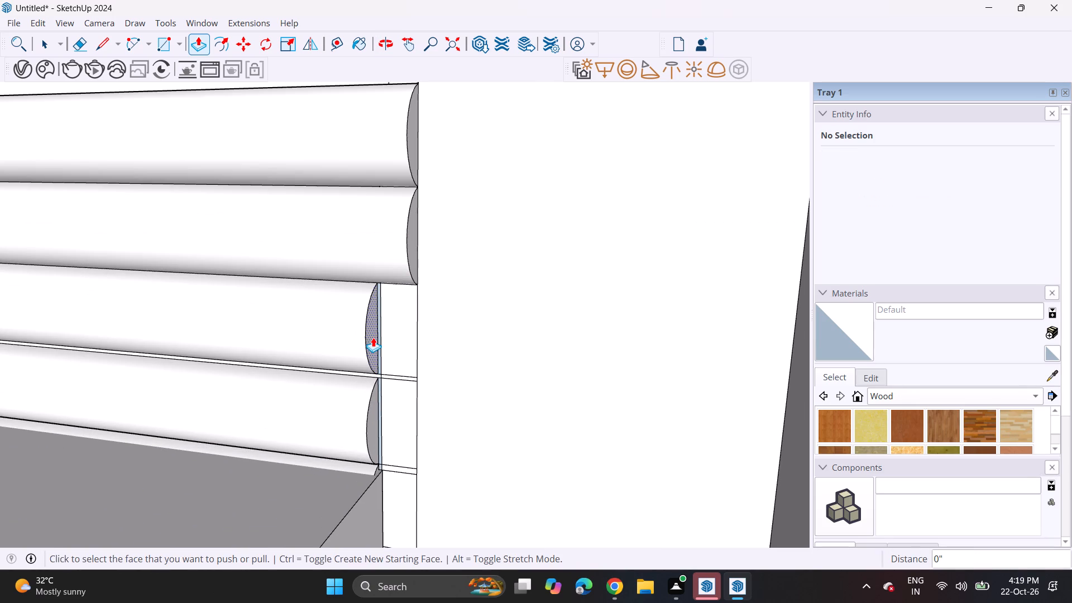
double_click(373, 337)
click(409, 343)
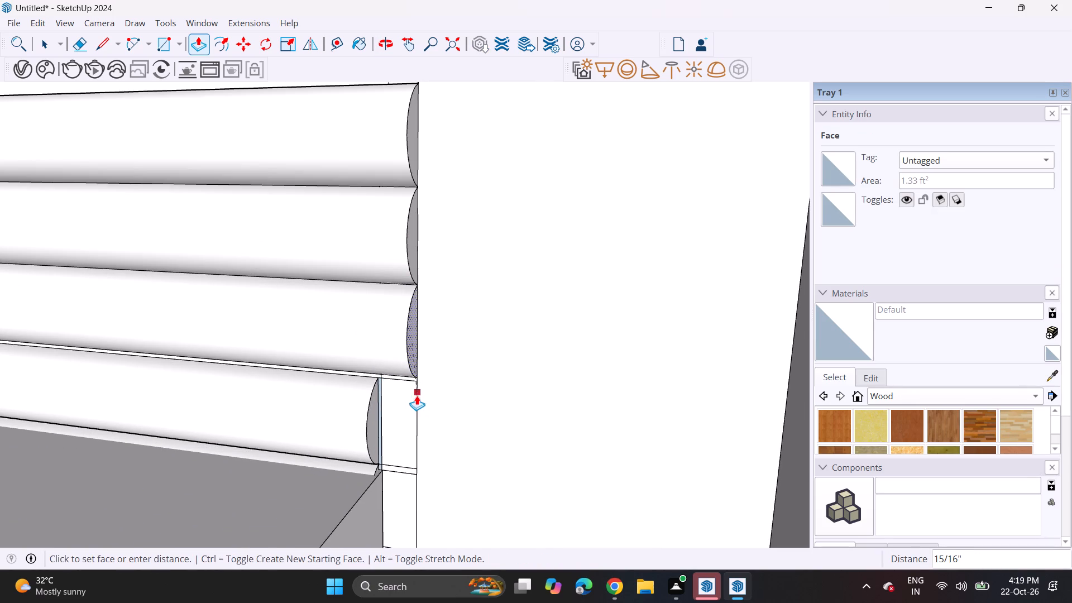
click(417, 396)
double_click(368, 422)
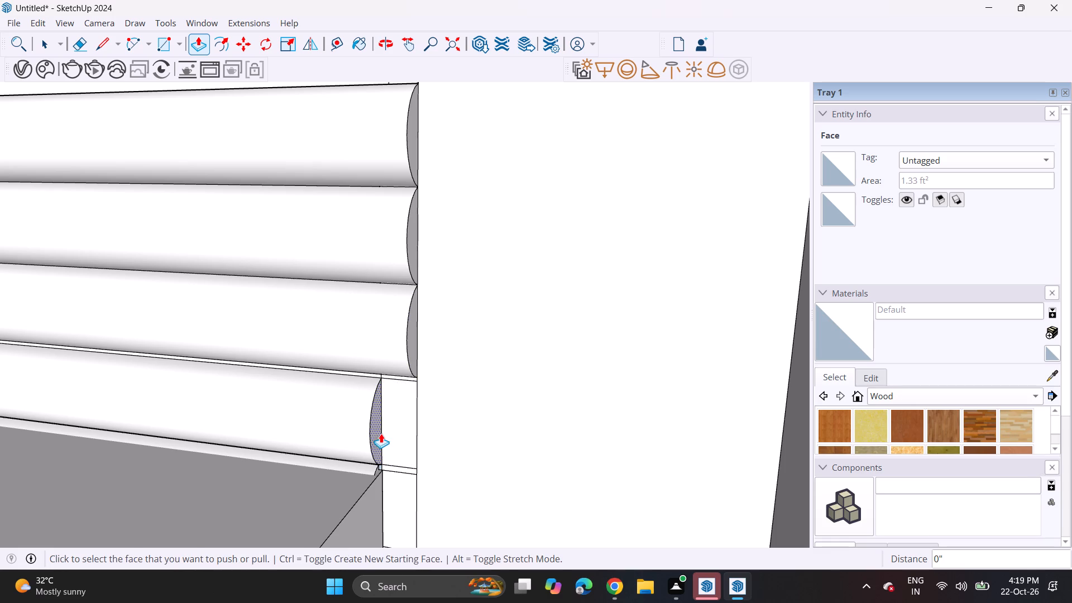
click(379, 435)
click(417, 469)
scroll(410, 462, down, 3)
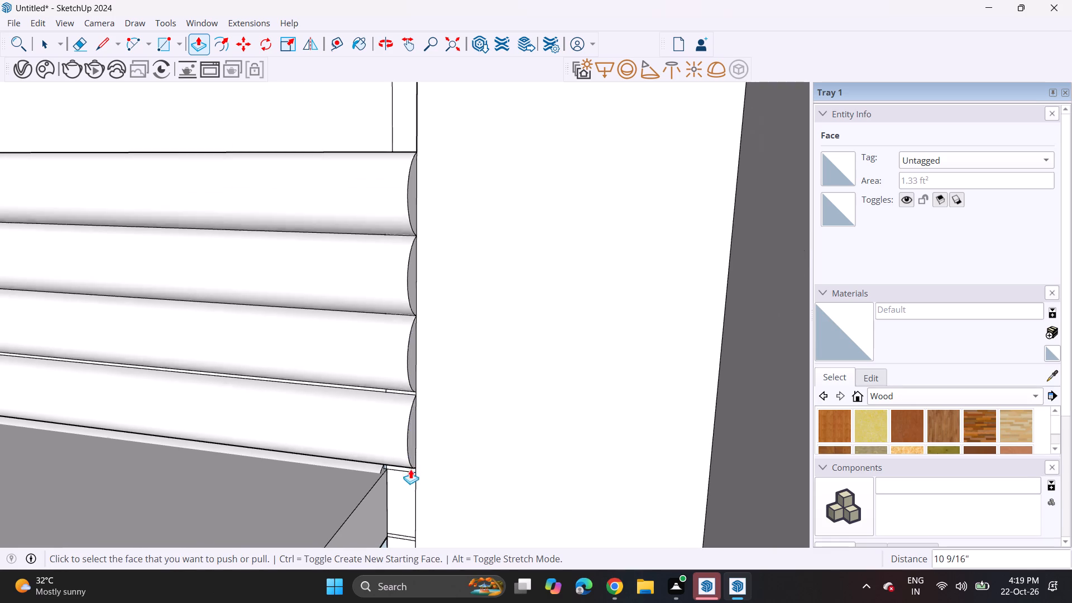
Push/Pull the bed platform's side face outward about 10 3/8" to line up with the recess edge and the extended ribs.
scroll(410, 469, down, 1)
middle_drag(422, 518, 419, 332)
scroll(389, 328, up, 5)
click(391, 304)
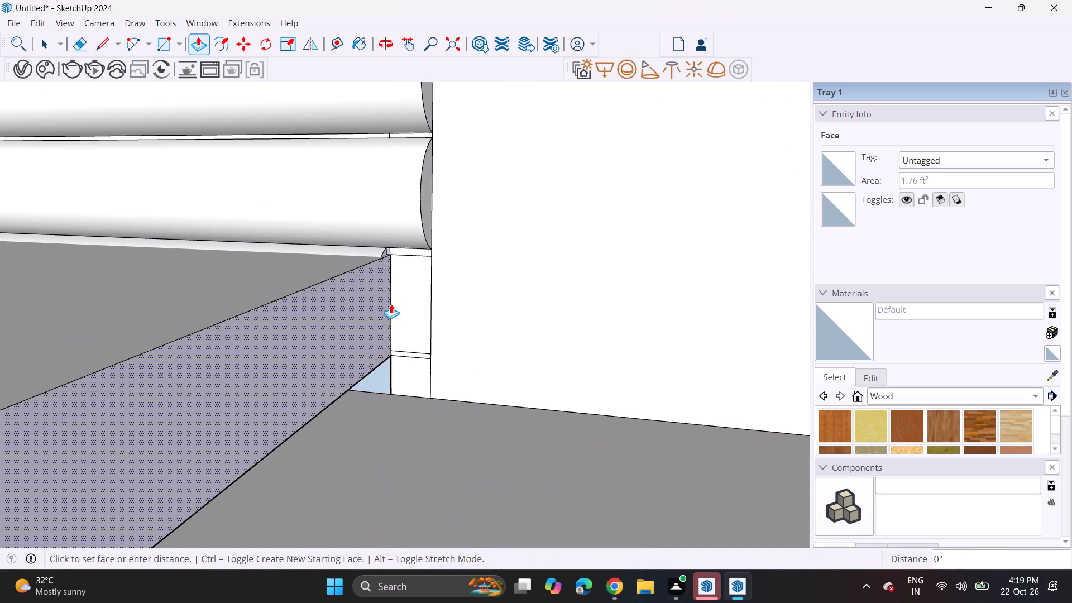
click(436, 335)
scroll(391, 291, down, 5)
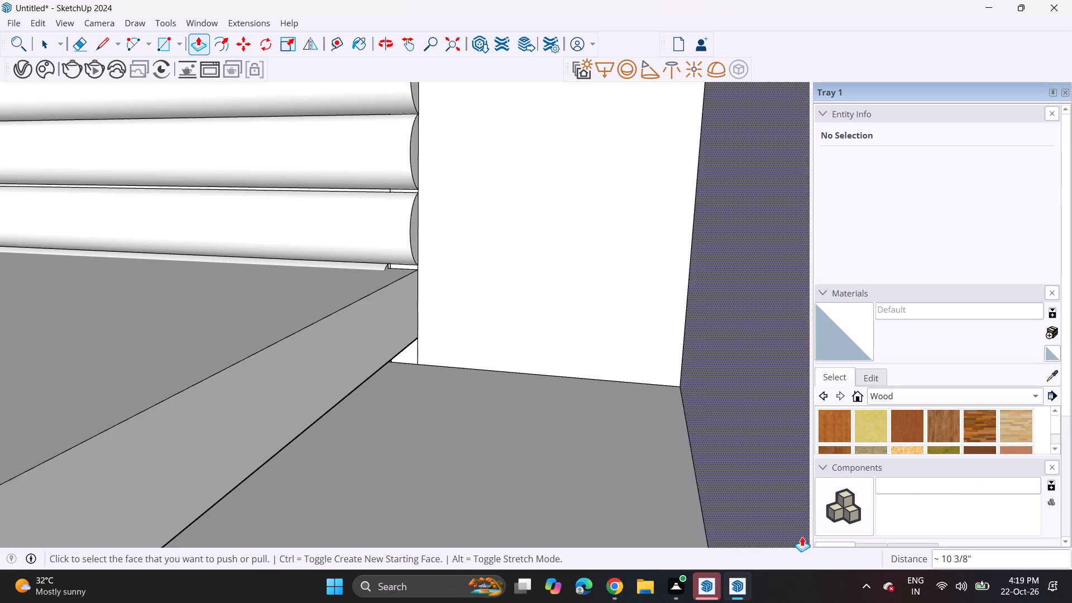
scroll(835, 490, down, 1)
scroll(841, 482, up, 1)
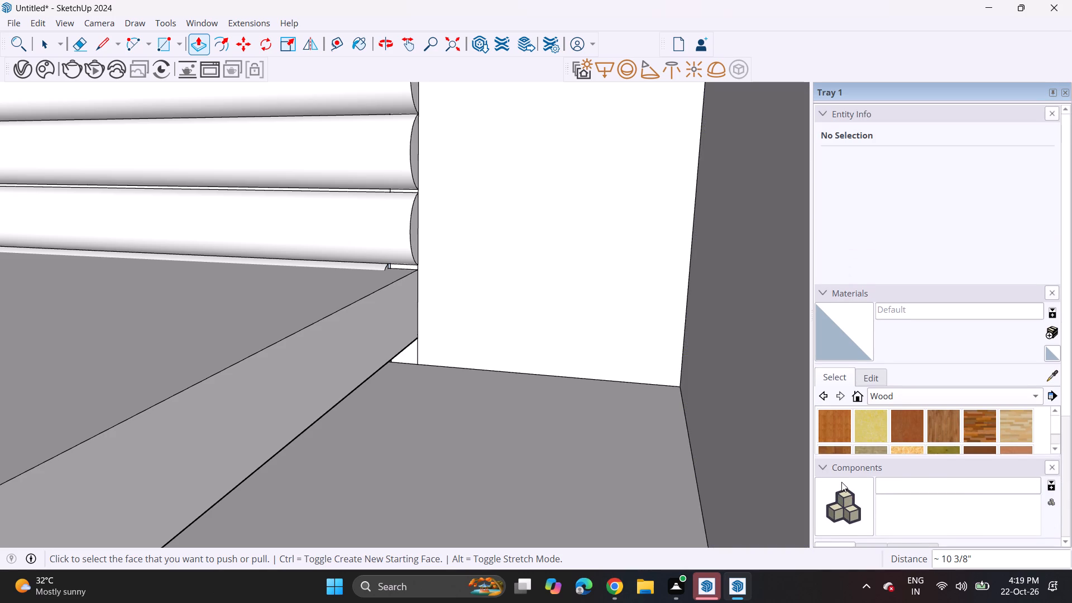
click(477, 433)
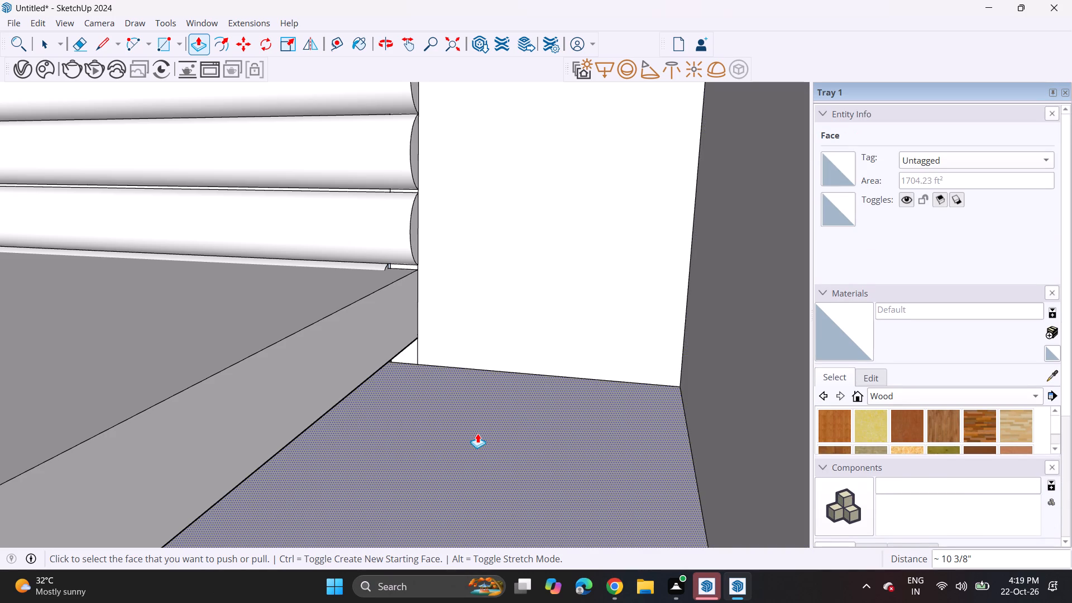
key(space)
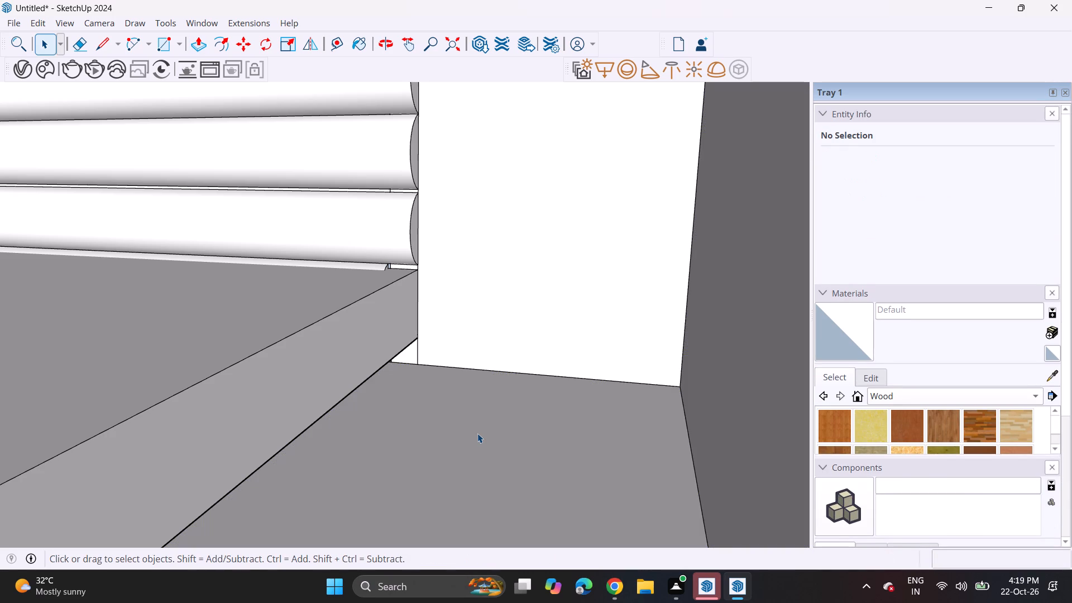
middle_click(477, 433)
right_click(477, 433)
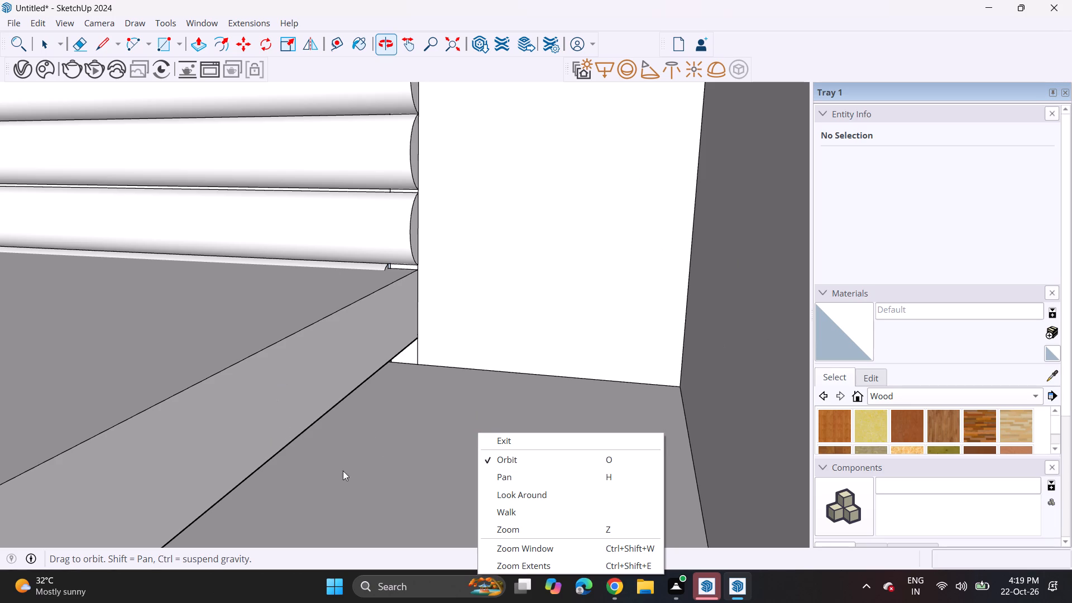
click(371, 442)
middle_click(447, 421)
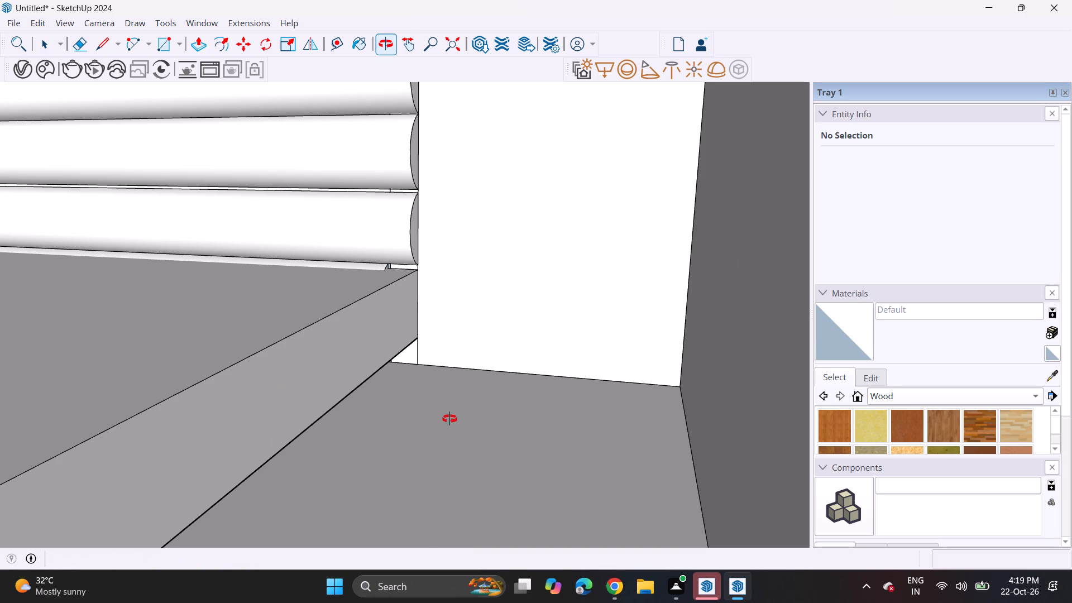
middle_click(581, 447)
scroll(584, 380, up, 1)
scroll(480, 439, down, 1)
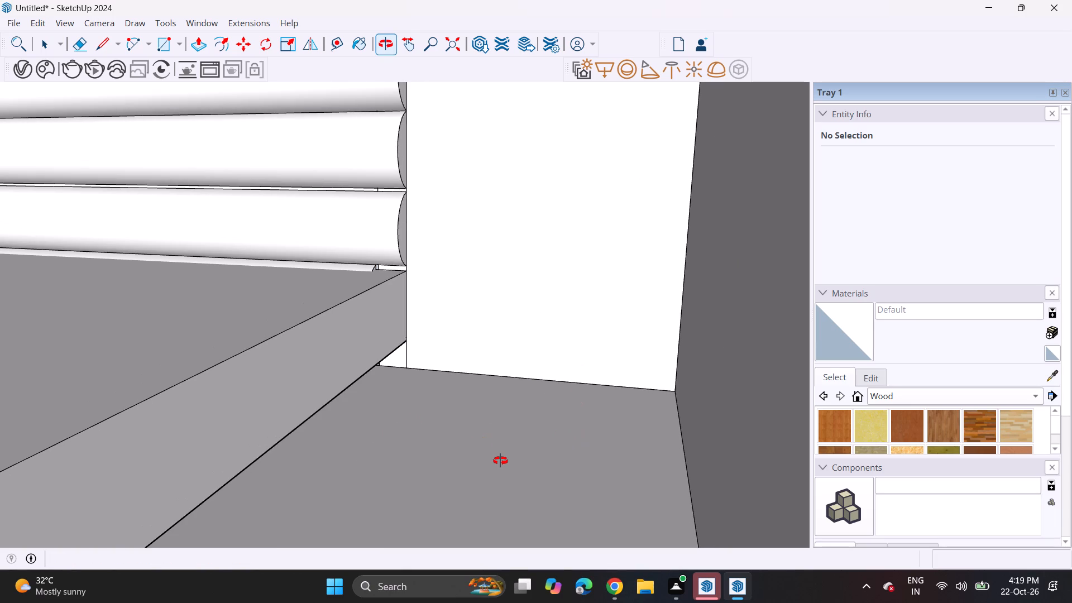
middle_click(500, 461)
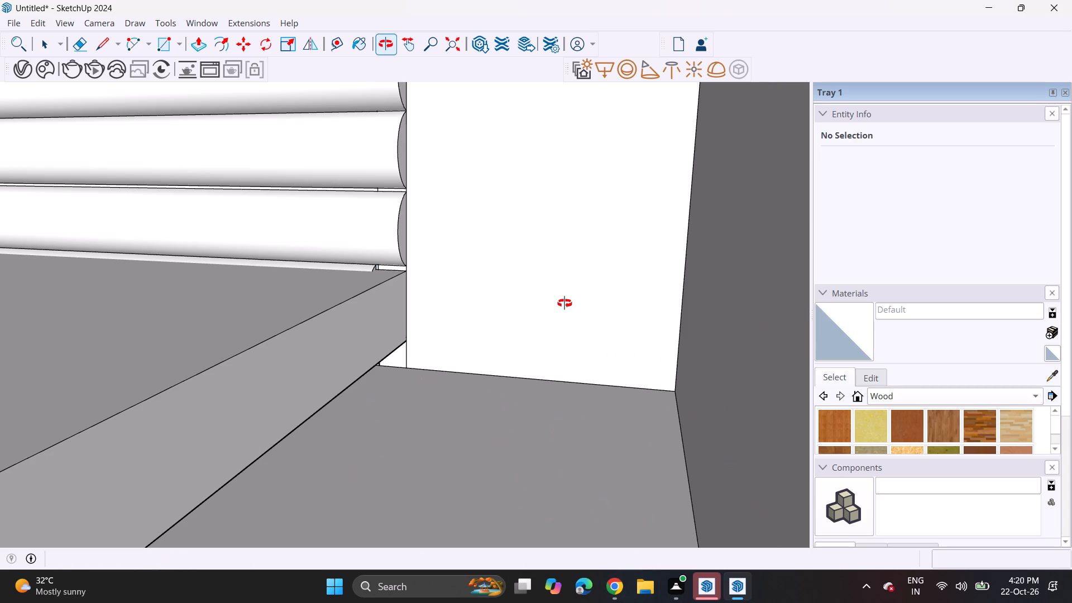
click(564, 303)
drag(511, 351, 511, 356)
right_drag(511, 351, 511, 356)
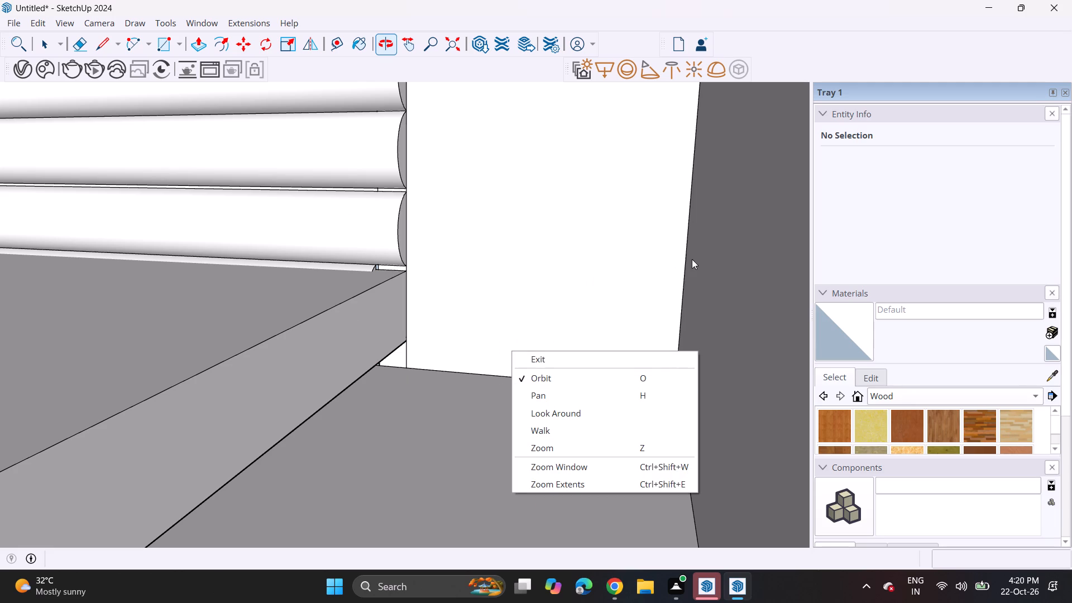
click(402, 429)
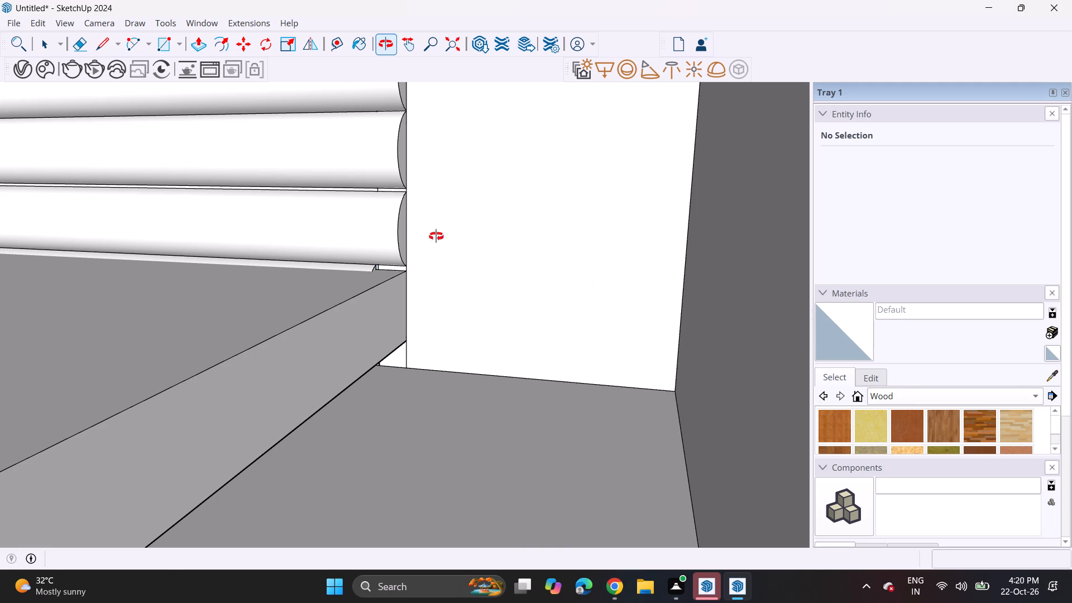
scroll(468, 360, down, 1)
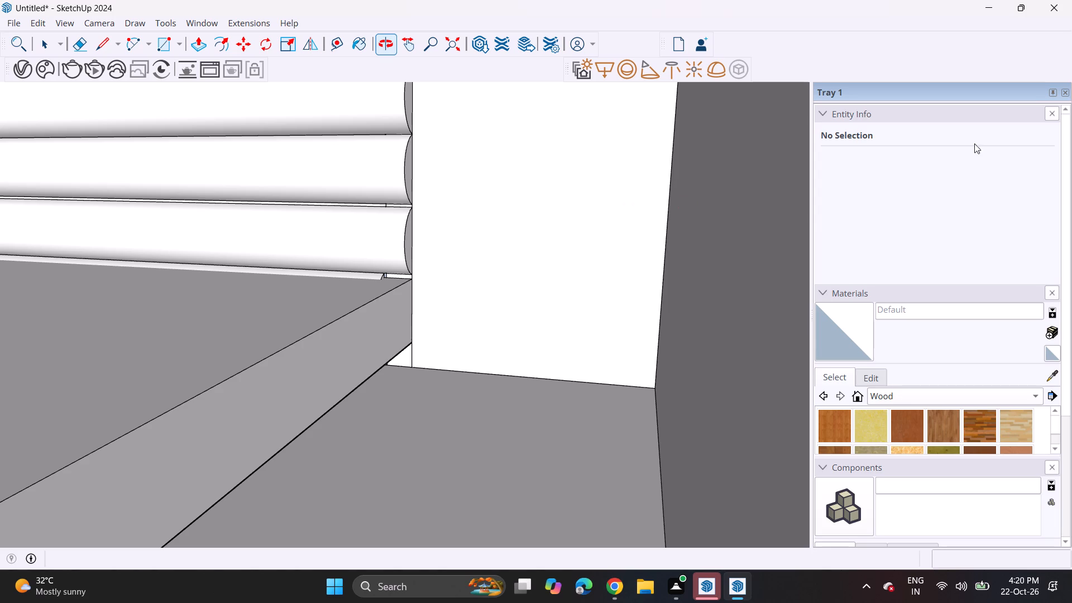
Extend the bed platform's opposite side face, on the sliding-door side, by 1' 5 11/16" to the recess edge.
middle_drag(304, 201, 501, 217)
middle_drag(291, 227, 453, 217)
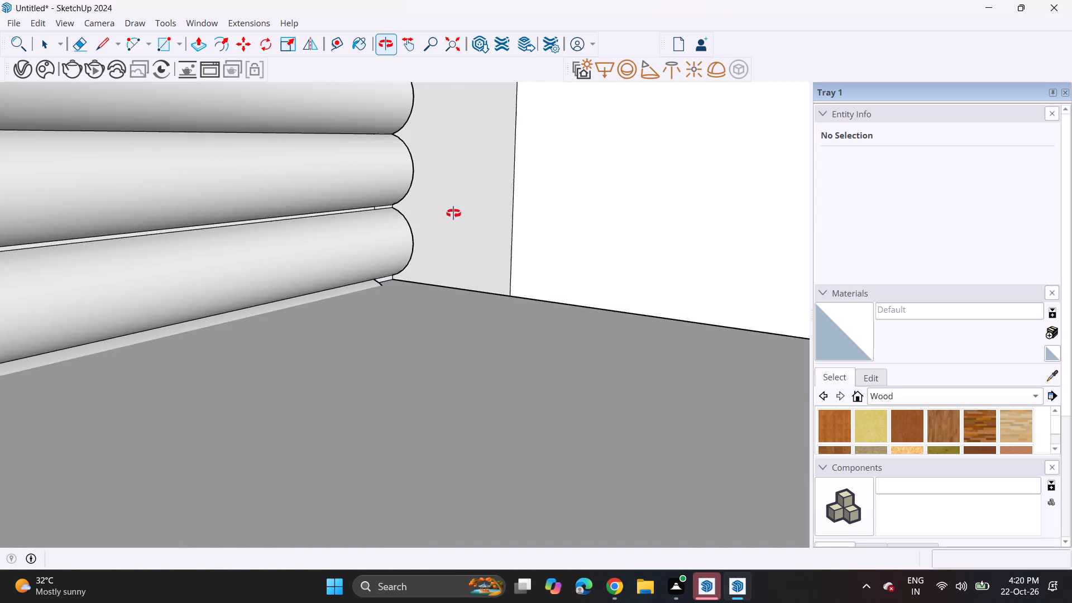
scroll(450, 213, down, 1)
middle_drag(346, 213, 228, 213)
scroll(200, 199, down, 19)
middle_drag(292, 257, 269, 257)
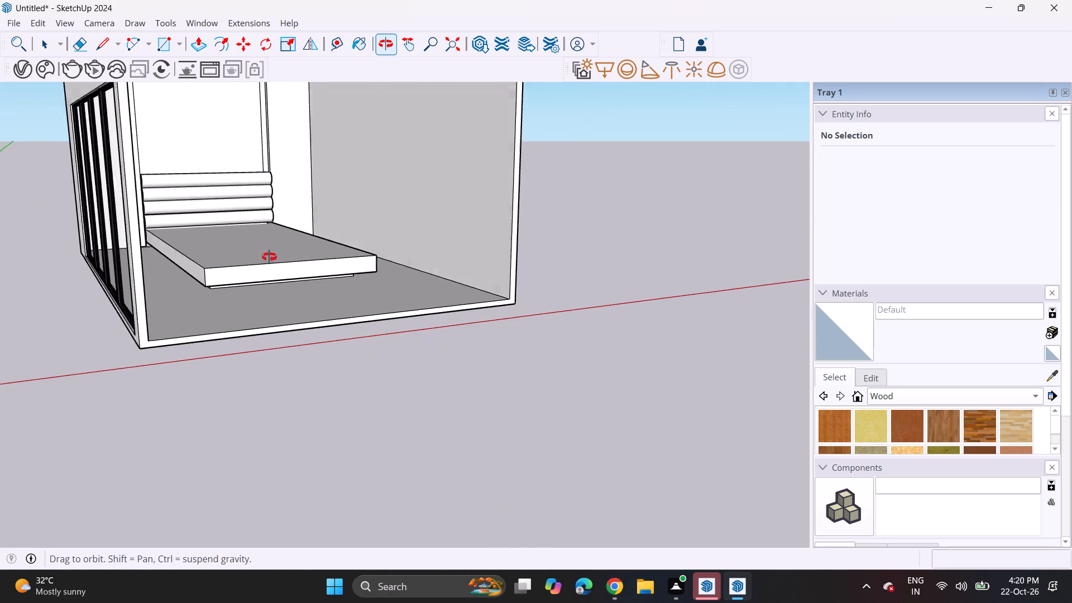
middle_drag(269, 257, 180, 253)
shift+middle_drag(174, 232, 357, 307)
middle_drag(349, 283, 279, 257)
scroll(435, 247, up, 3)
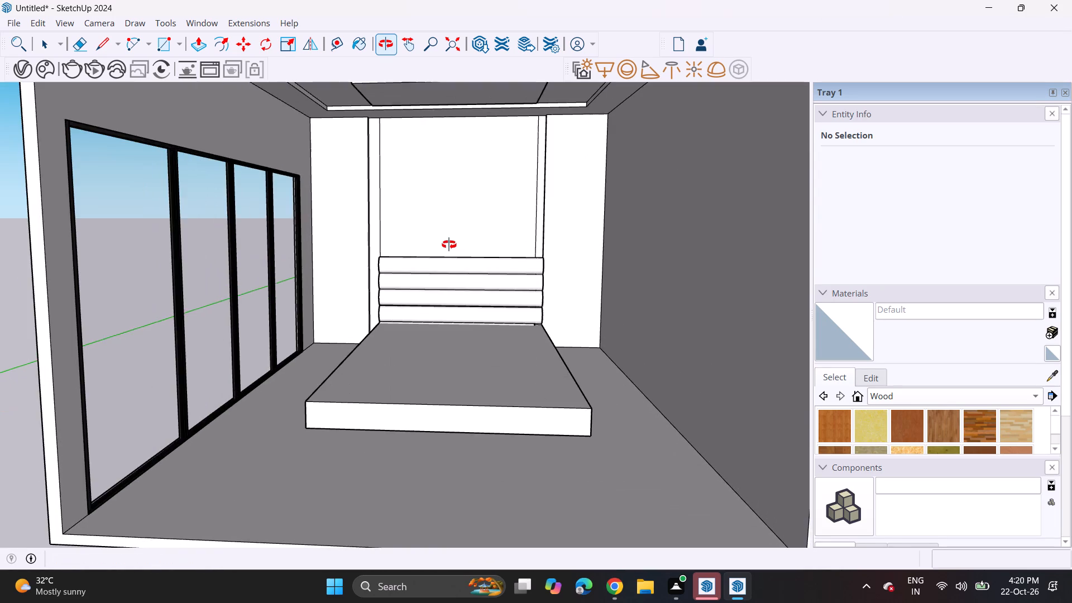
middle_drag(440, 243, 390, 228)
middle_drag(378, 241, 415, 256)
middle_drag(309, 307, 361, 321)
scroll(336, 336, up, 5)
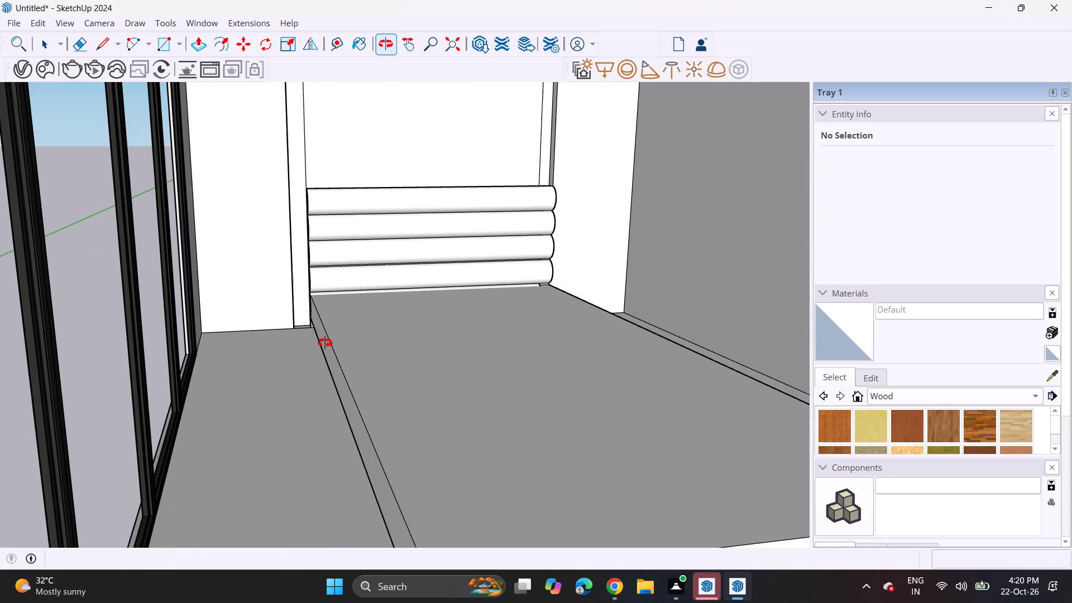
click(200, 50)
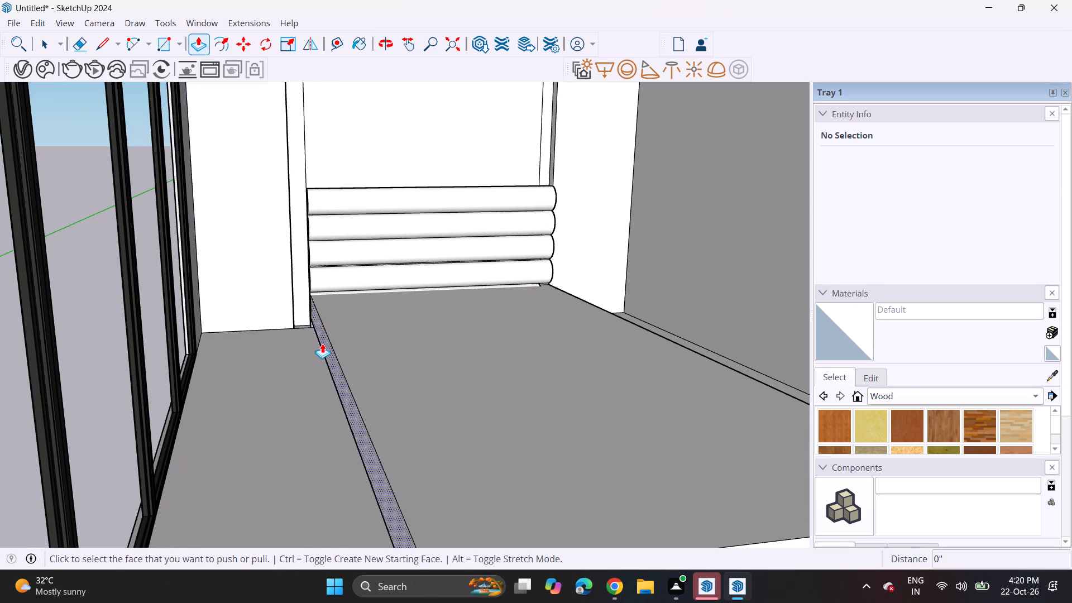
click(322, 343)
click(294, 276)
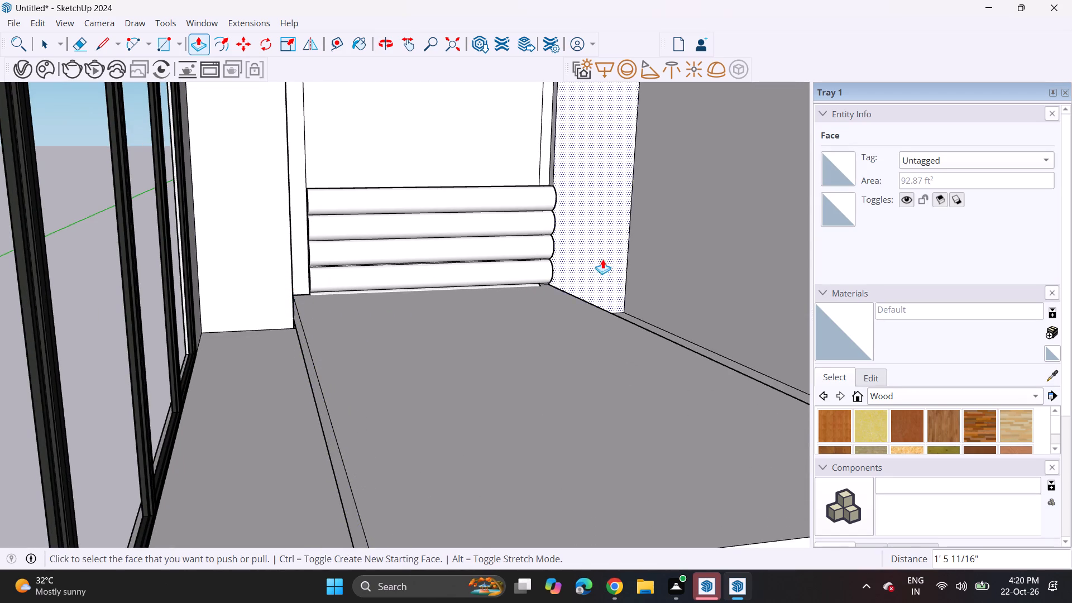
Extend the side face of the headboard's backing panel on the sliding-door side by 1' 5 11/16" to the recess edge.
scroll(311, 197, up, 7)
middle_drag(295, 205, 332, 242)
scroll(312, 211, up, 4)
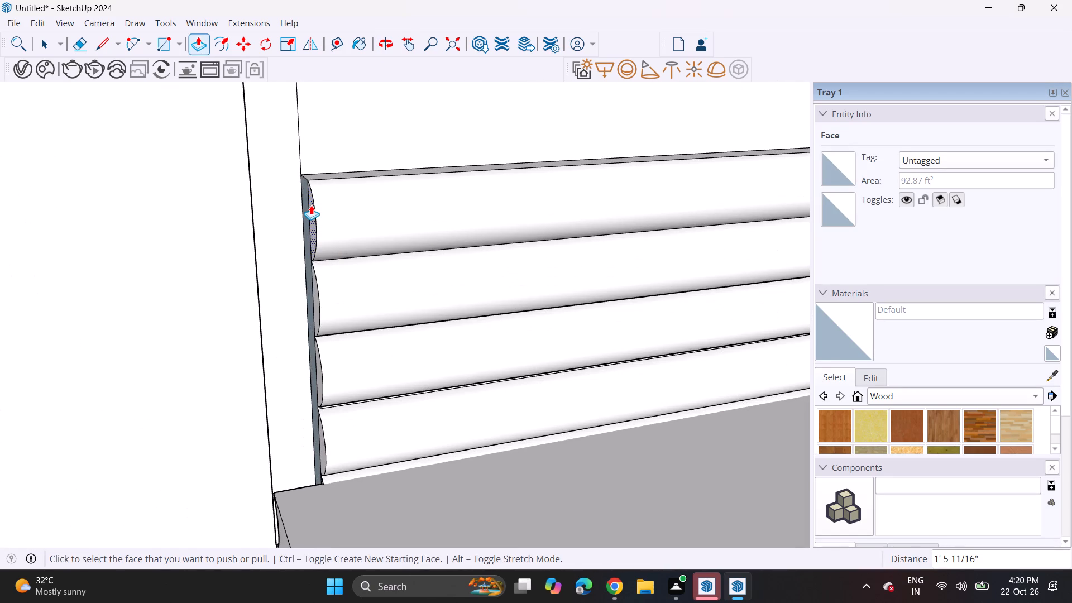
click(305, 199)
click(254, 263)
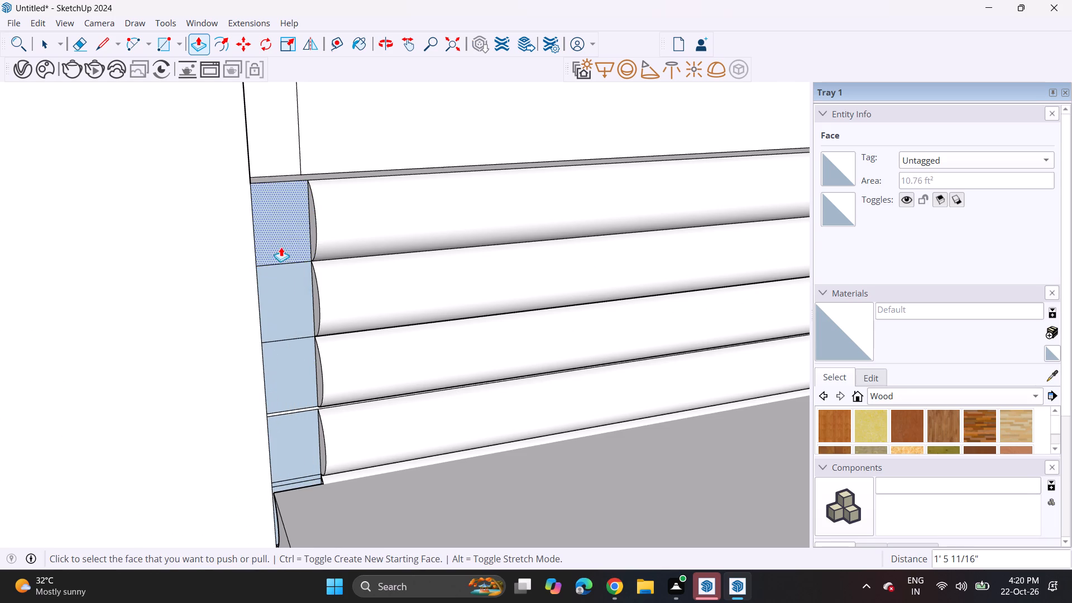
Extend the end faces of all four headboard ribs on the sliding-door side by 1' 5 11/16" to the recess edge.
click(314, 221)
click(260, 261)
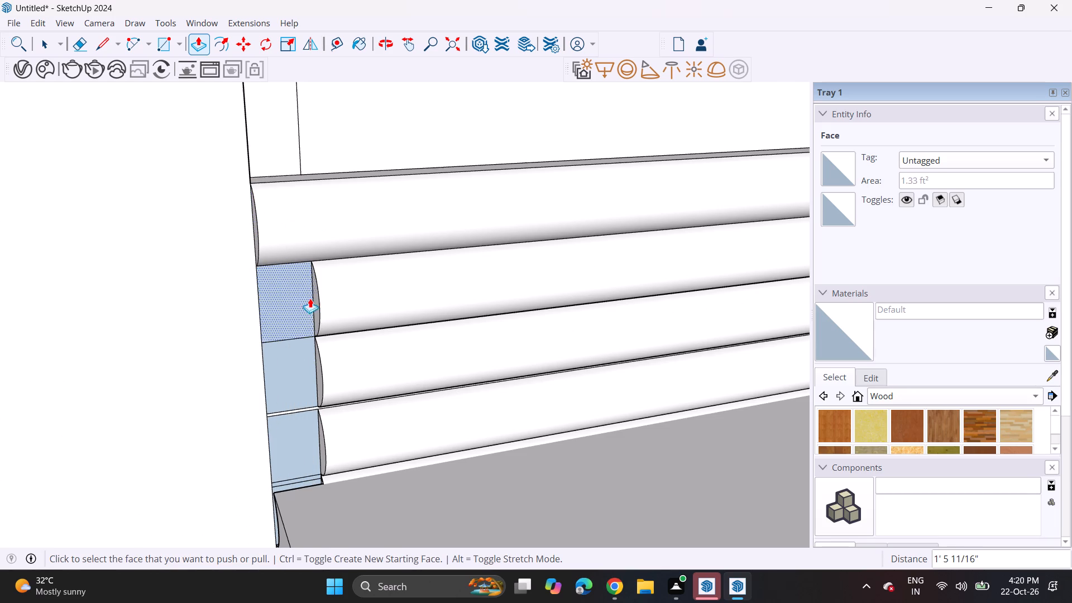
double_click(314, 302)
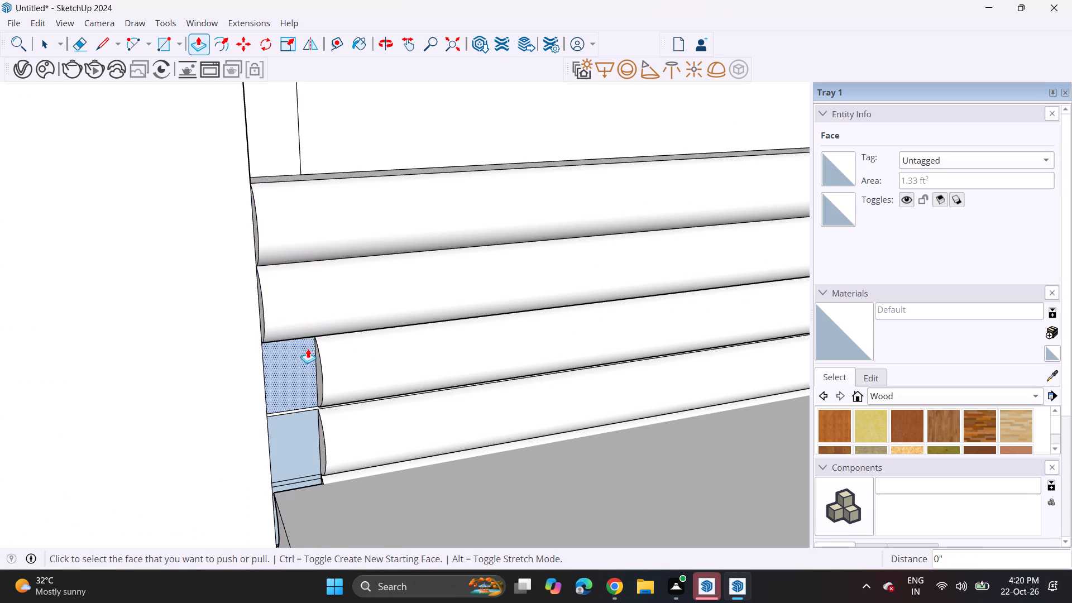
double_click(320, 367)
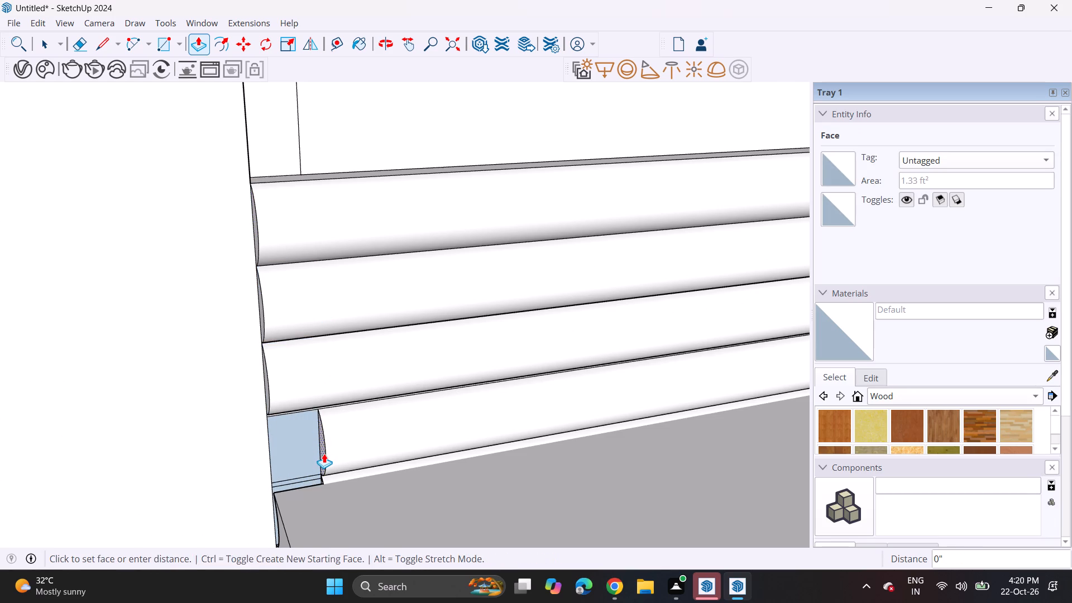
double_click(324, 453)
middle_drag(340, 452, 237, 408)
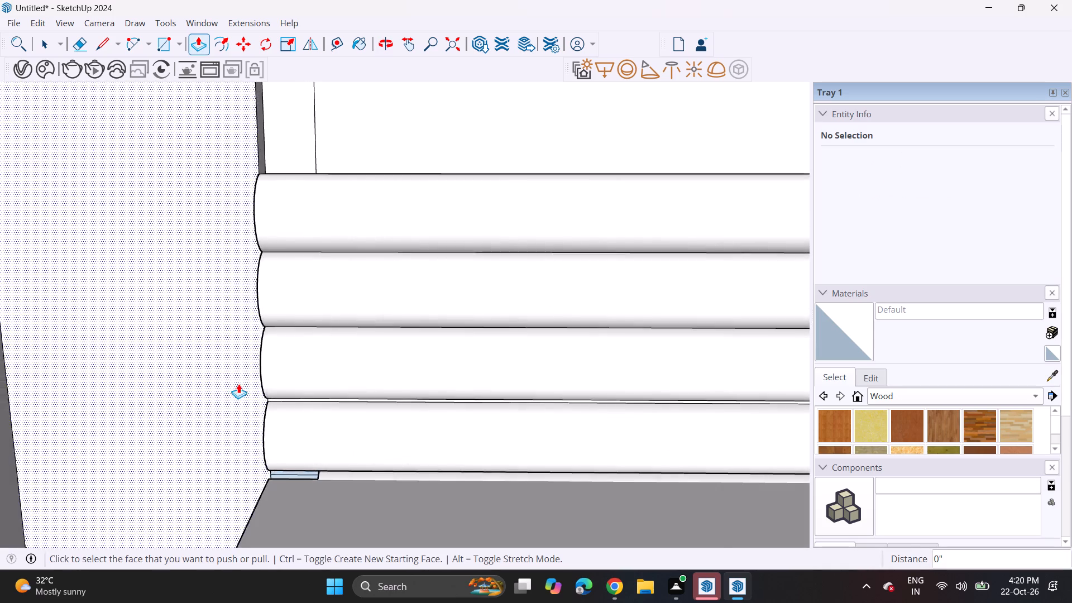
scroll(238, 384, down, 14)
middle_drag(368, 355, 381, 320)
scroll(381, 320, down, 5)
scroll(392, 330, up, 1)
middle_drag(395, 329, 403, 323)
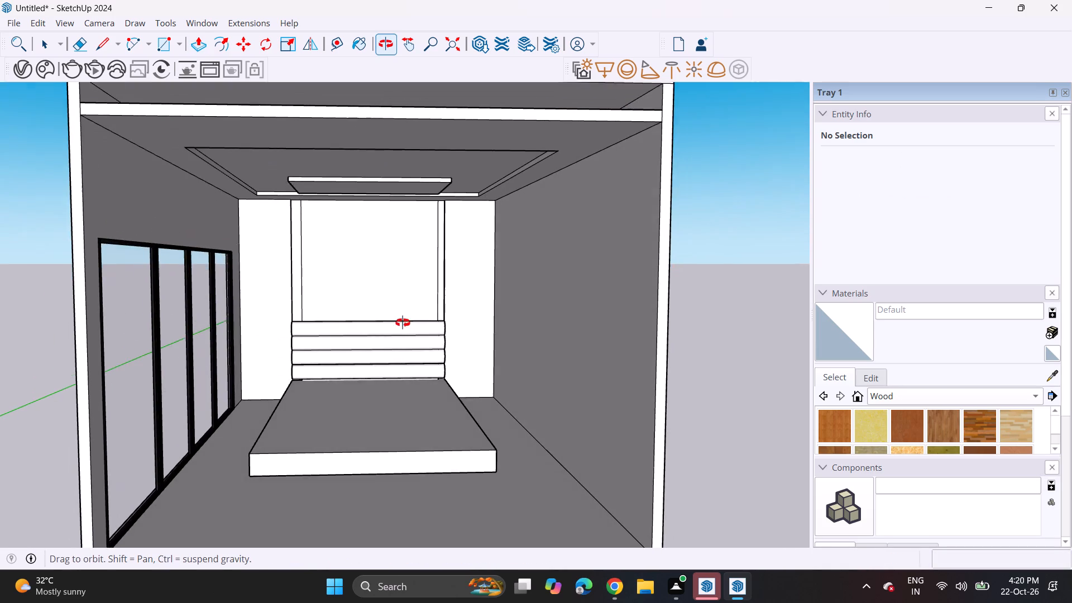
middle_drag(403, 323, 401, 320)
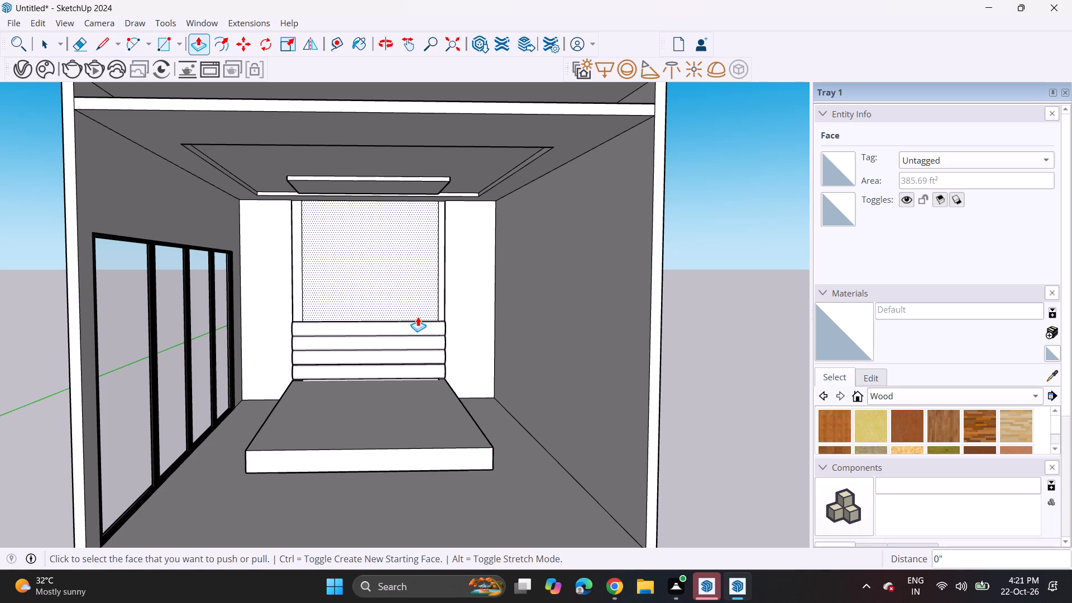
Erase the two vertical lines near the sides of the recess's back wall above the headboard.
click(74, 41)
scroll(277, 207, up, 4)
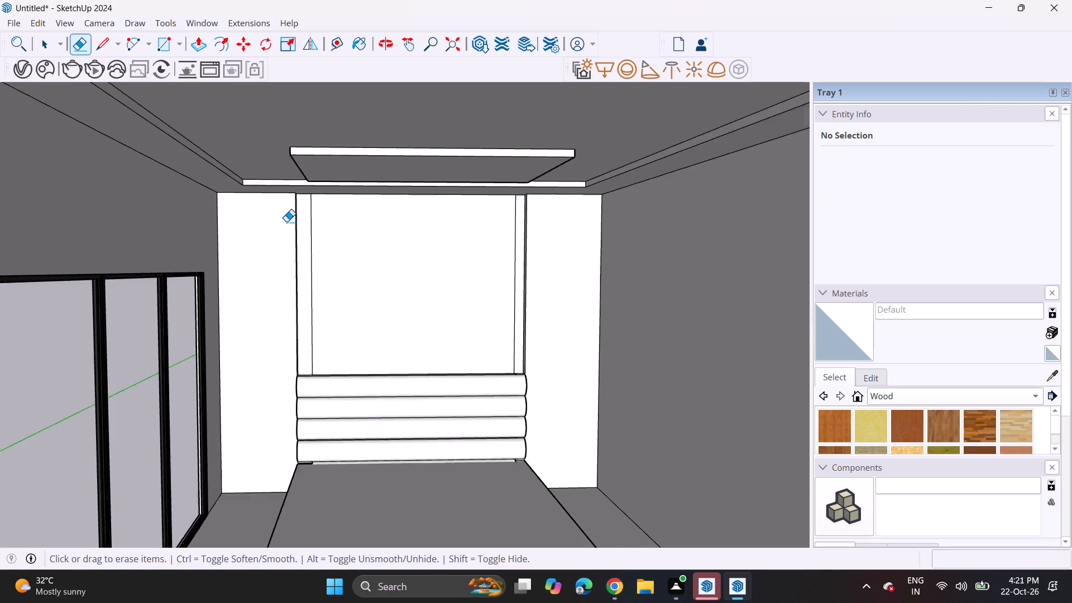
scroll(286, 222, up, 1)
click(312, 248)
drag(318, 269, 318, 275)
click(315, 281)
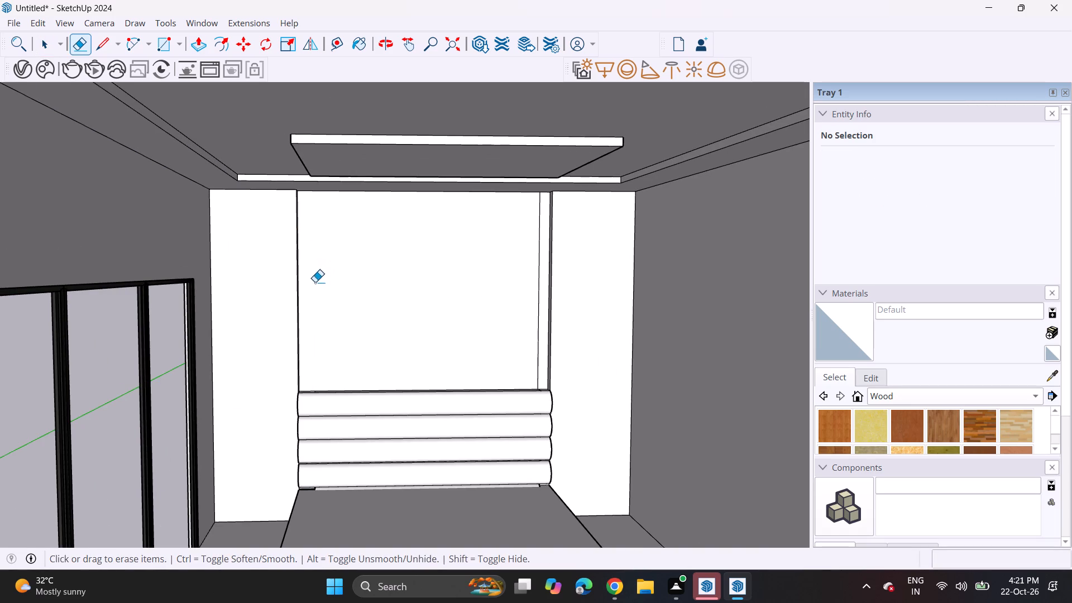
click(537, 296)
scroll(441, 298, down, 5)
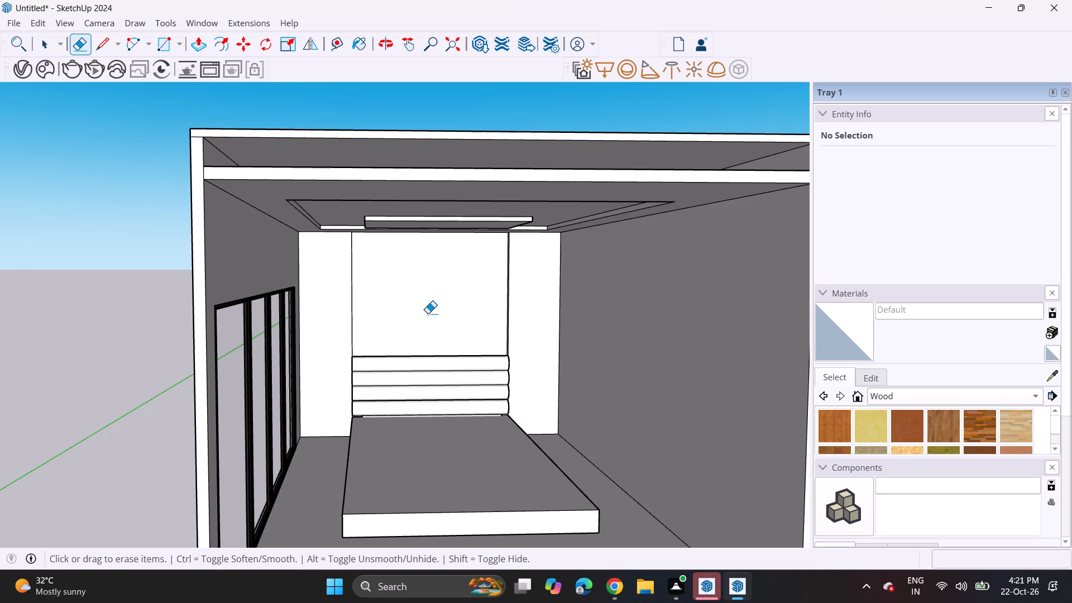
shift+middle_drag(422, 319, 394, 231)
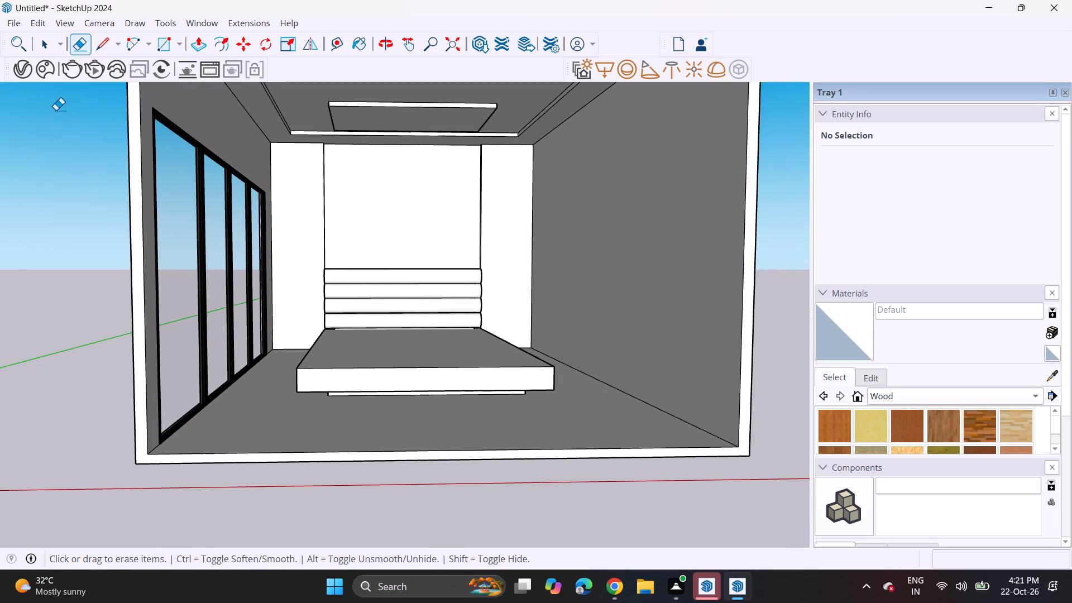
Draw a thin rectangle about 4 13/16" by 7' 8 15/16" across the door-side wall strip, from the headboard's top corner to the wall corner.
click(164, 38)
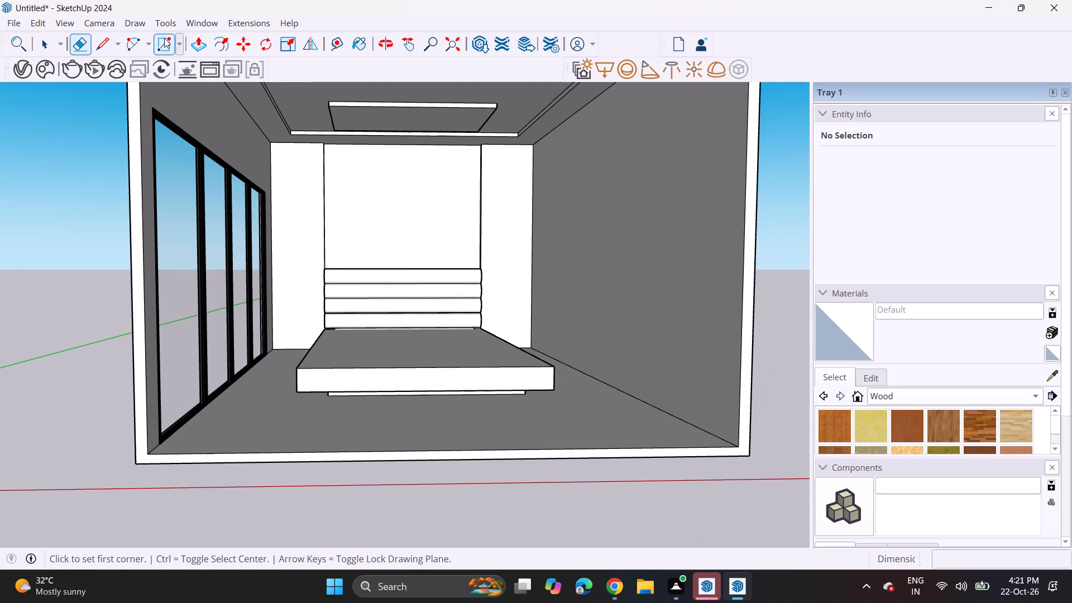
scroll(259, 248, up, 2)
scroll(320, 286, up, 5)
middle_drag(324, 284, 365, 308)
scroll(352, 266, up, 5)
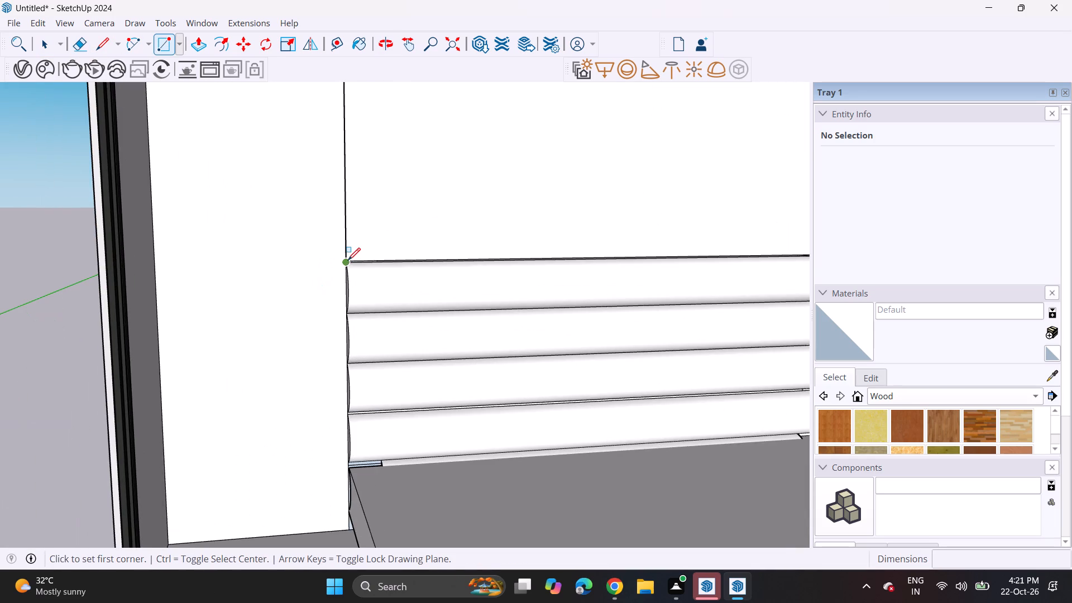
click(348, 260)
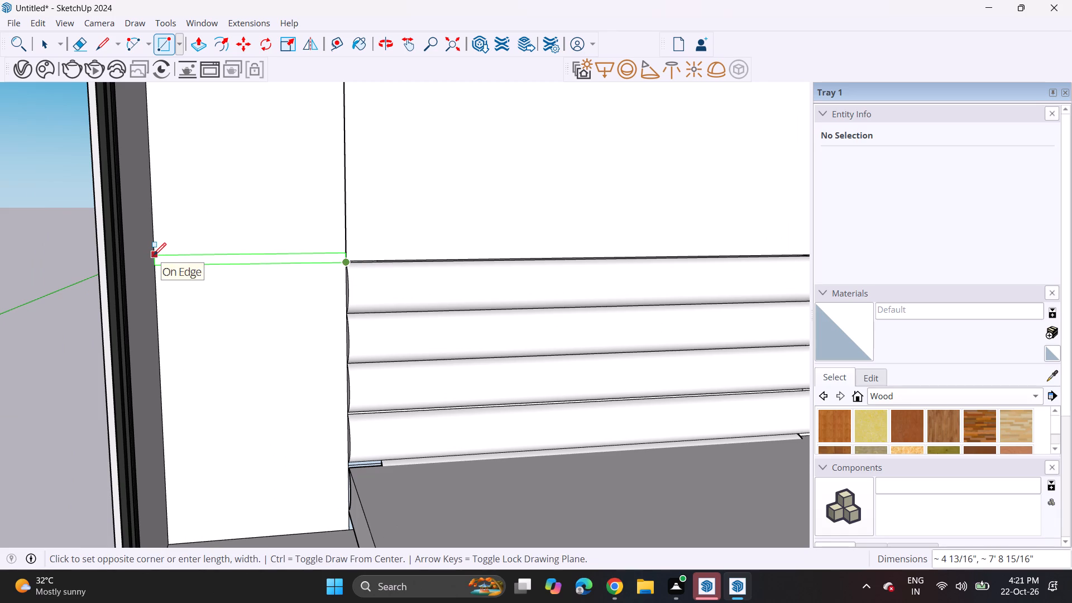
click(154, 255)
Draw a thin band rectangle about 7' 8 13/16" long across the wall strip opposite the sliding door, from the headboard's top corner to the wall corner.
scroll(246, 265, down, 11)
middle_drag(467, 280, 394, 267)
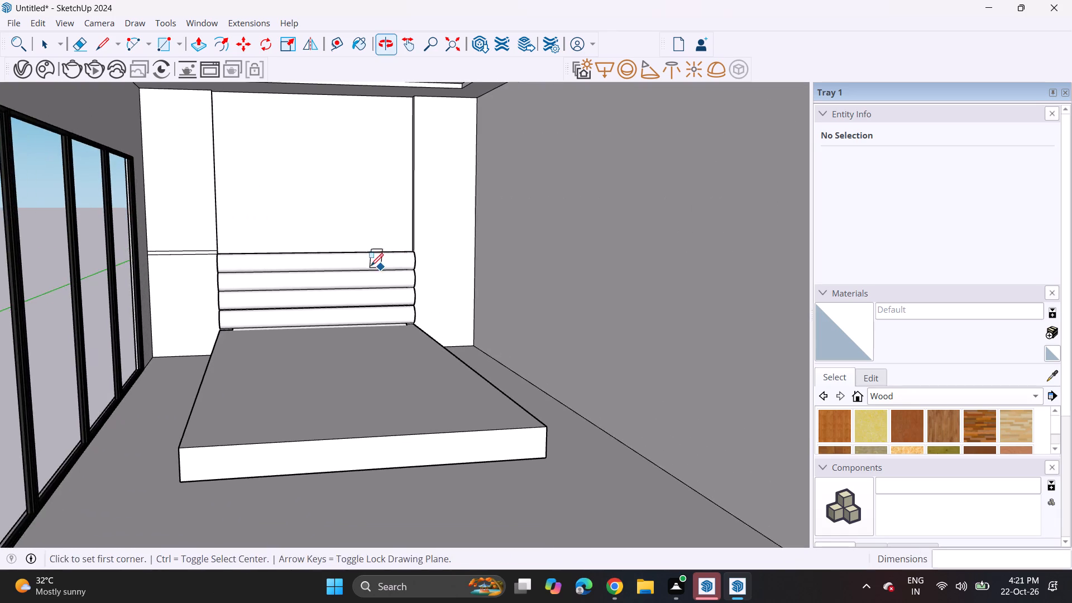
middle_drag(405, 262, 368, 285)
scroll(458, 225, up, 10)
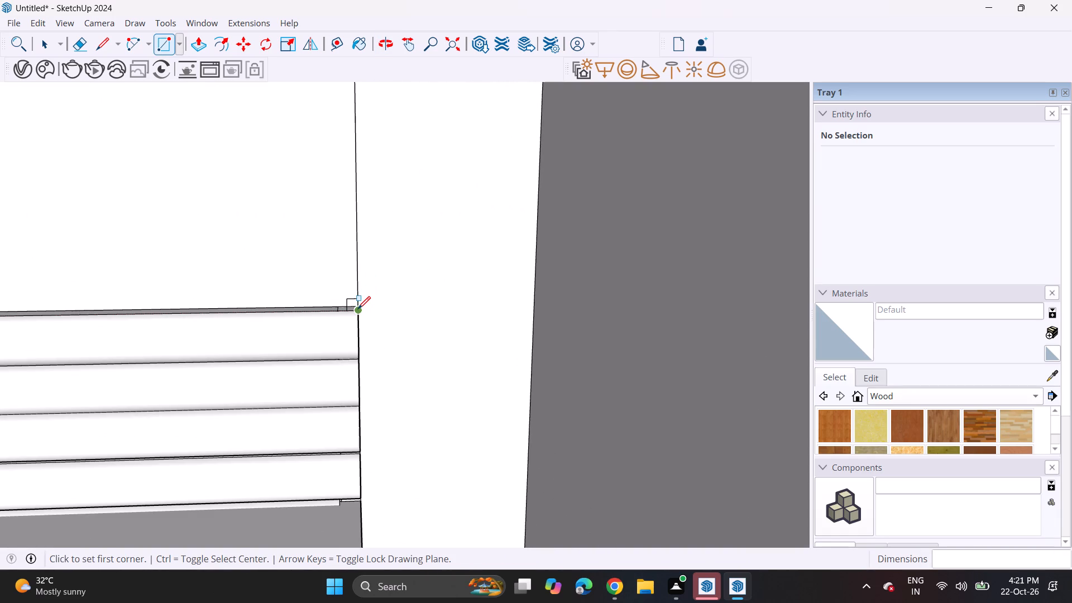
click(359, 309)
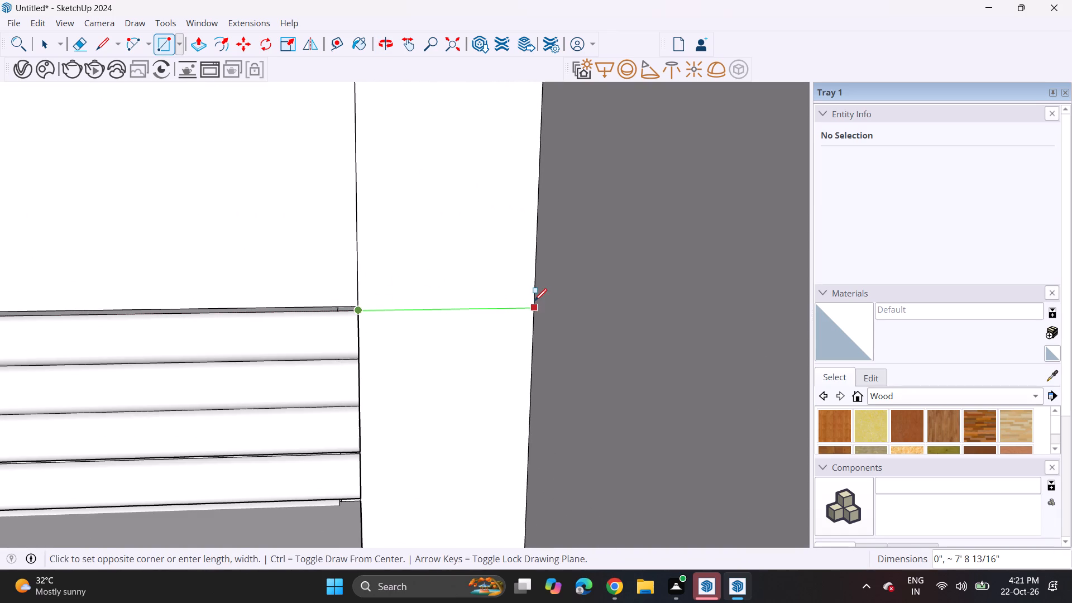
click(534, 298)
scroll(442, 301, down, 12)
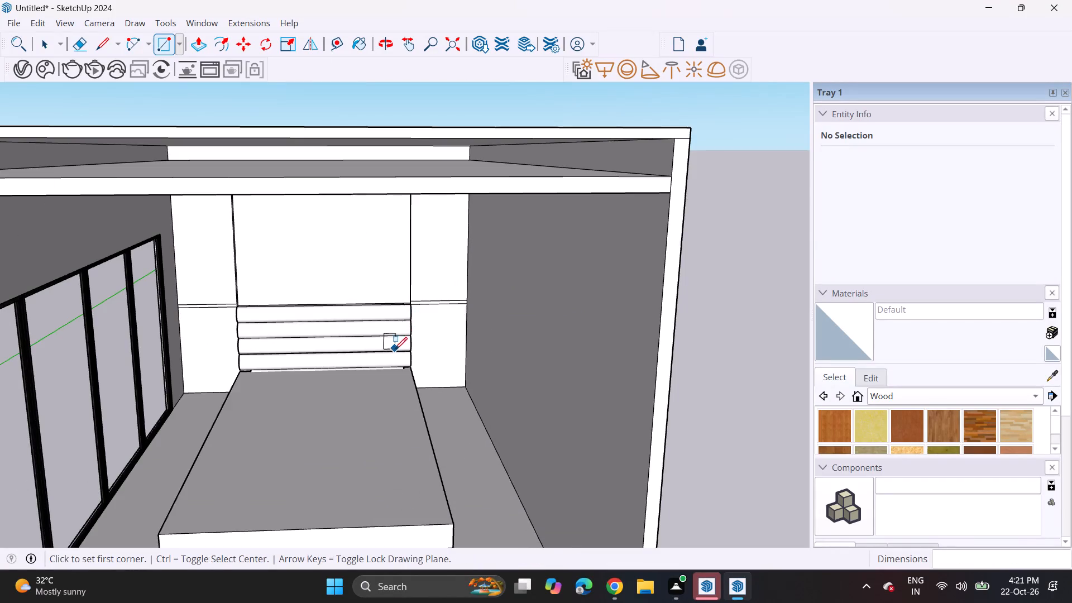
middle_drag(389, 330, 385, 297)
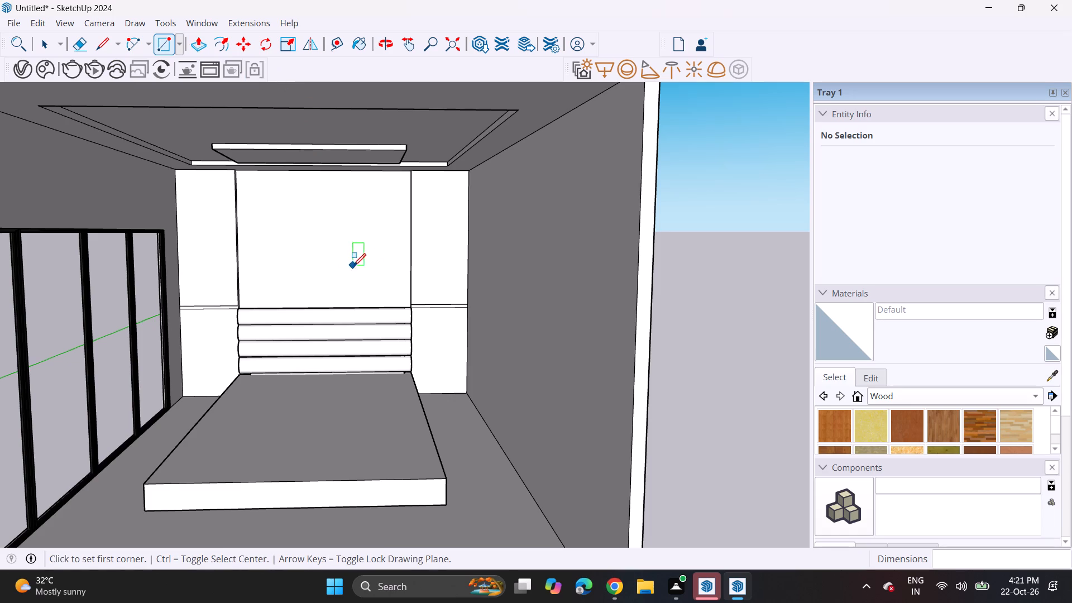
Copy the wall-strip face below the thin band, on the side opposite the sliding door, to the empty ground outside the room.
key(space)
double_click(455, 380)
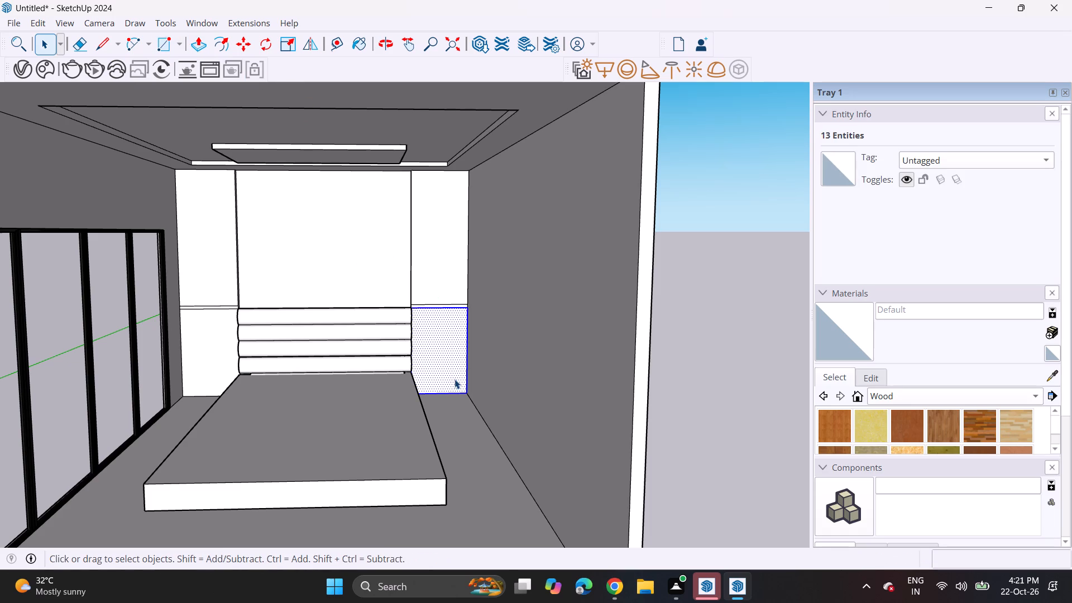
key(m)
click(467, 396)
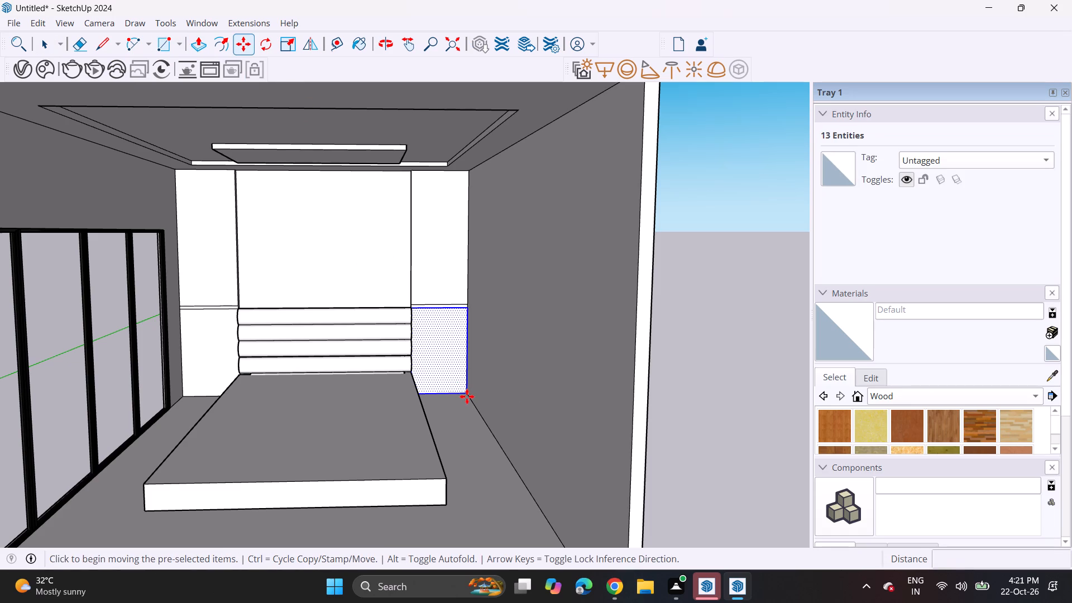
scroll(496, 394, down, 3)
shift+middle_drag(487, 394, 229, 388)
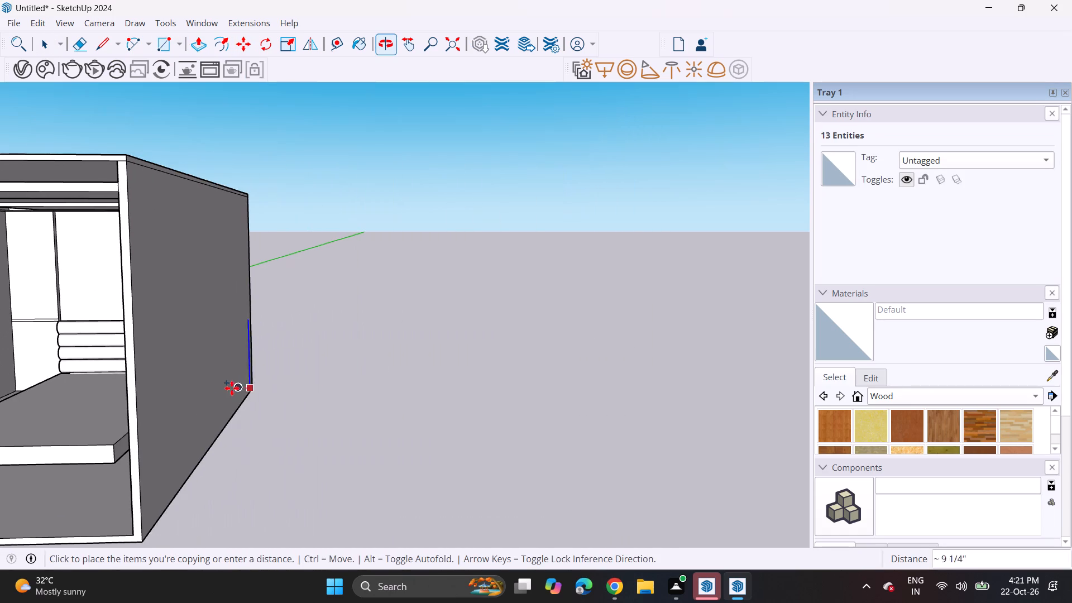
click(515, 383)
scroll(495, 343, up, 5)
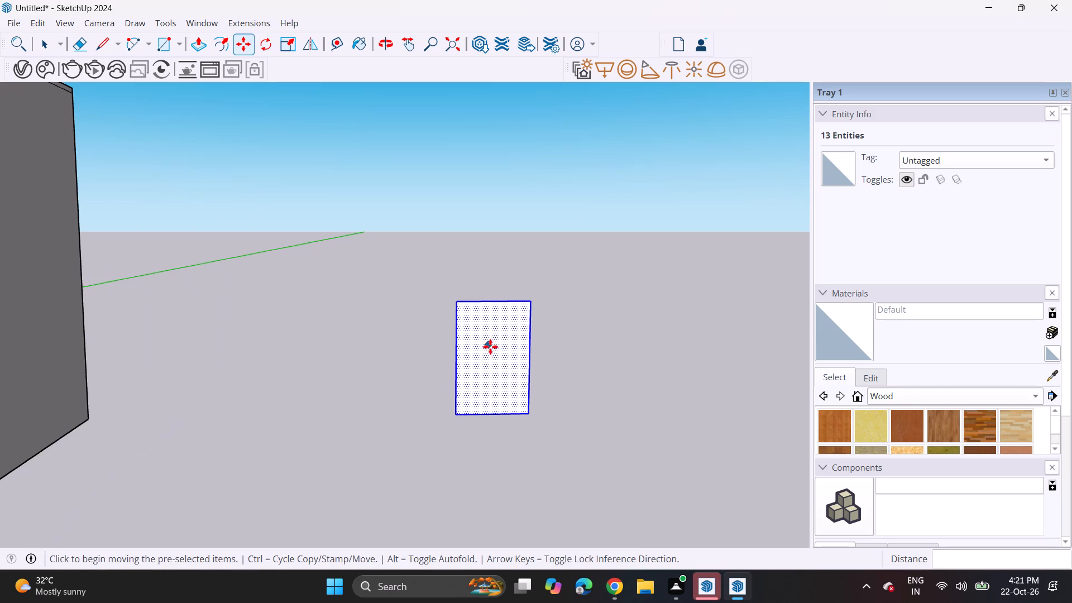
Divide the copied panel with a rectangle about 5' 11 5/8" by 7' 8 13/16" over its lower half.
key(space)
click(512, 393)
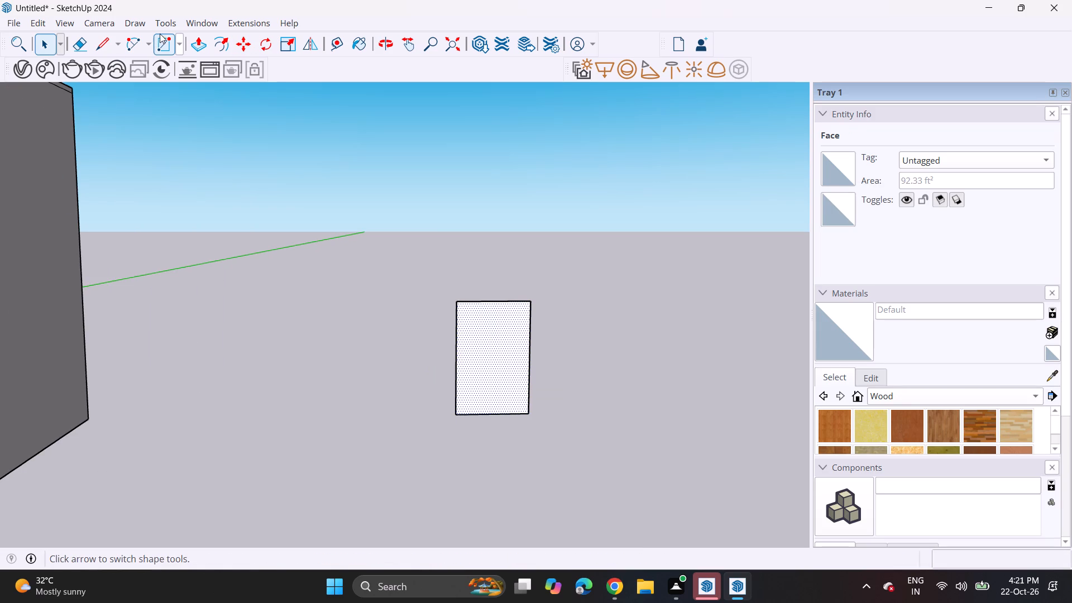
click(163, 35)
click(453, 414)
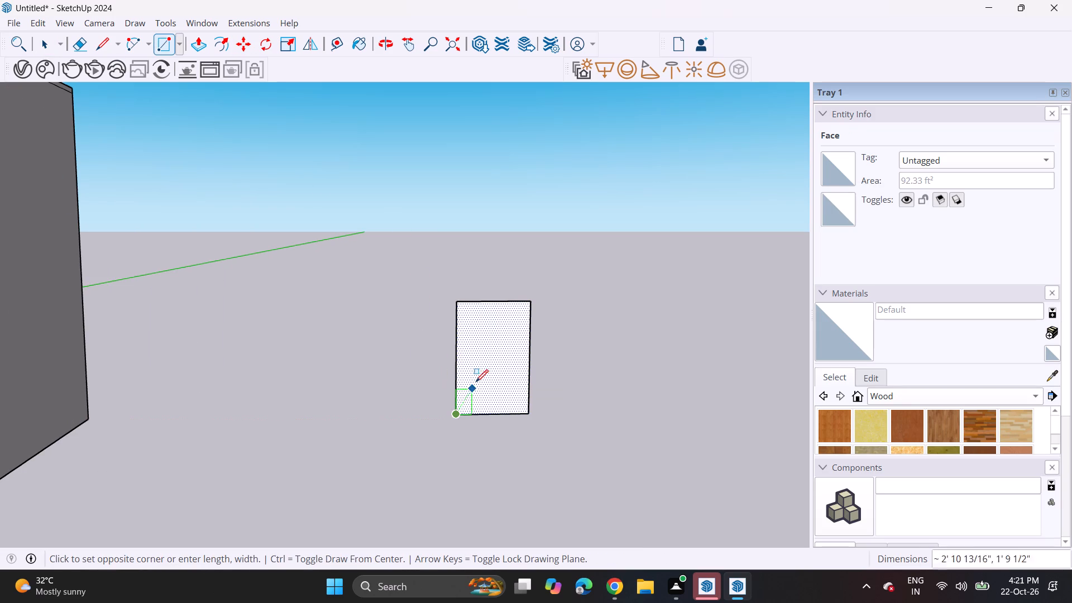
click(533, 363)
scroll(505, 400, up, 5)
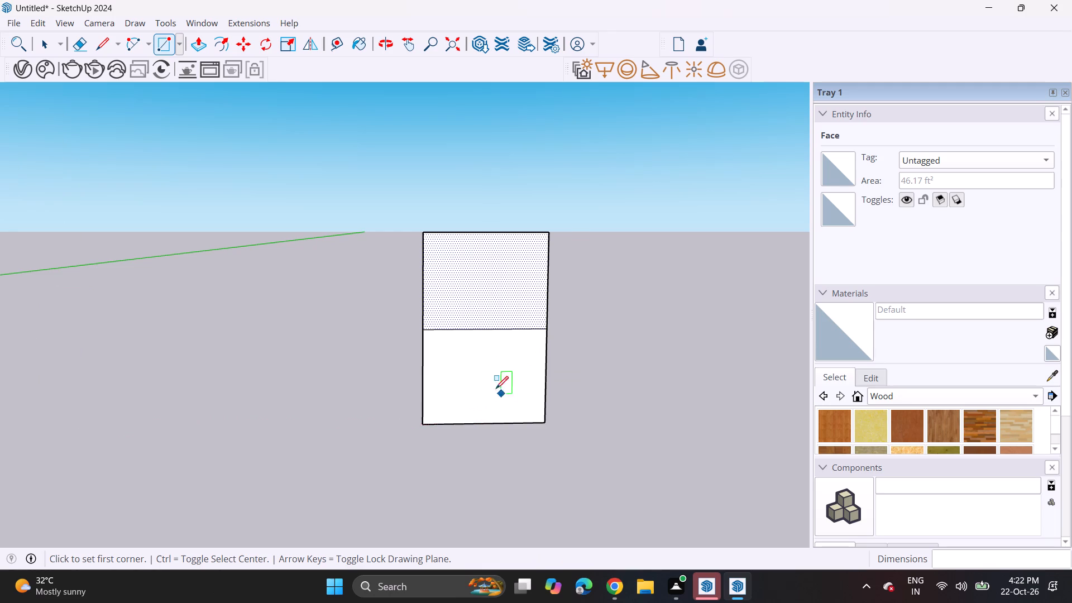
Draw two stacked opening rectangles in the panel's lower half, about 6' 3 1/8" by 1' 3/4" and 6' 3 1/8" by 1' 7 9/16".
scroll(489, 377, up, 4)
click(407, 324)
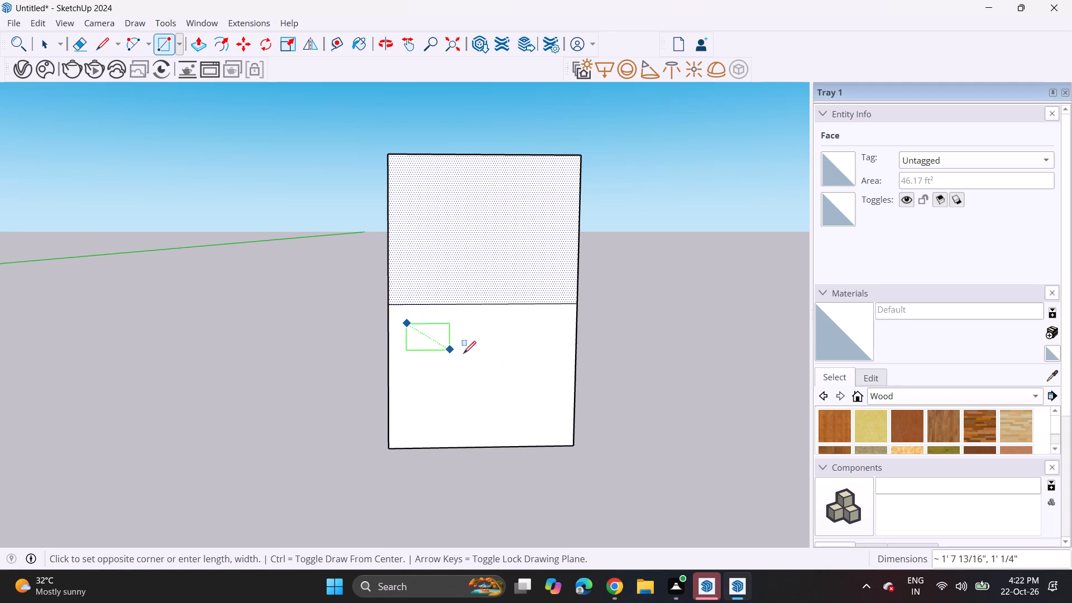
click(558, 349)
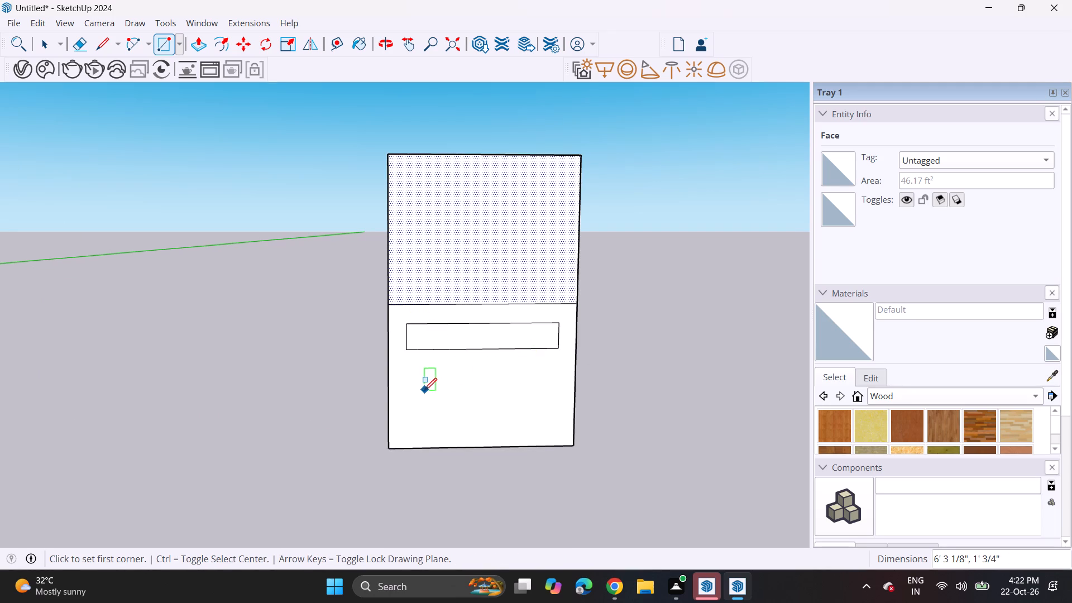
click(407, 384)
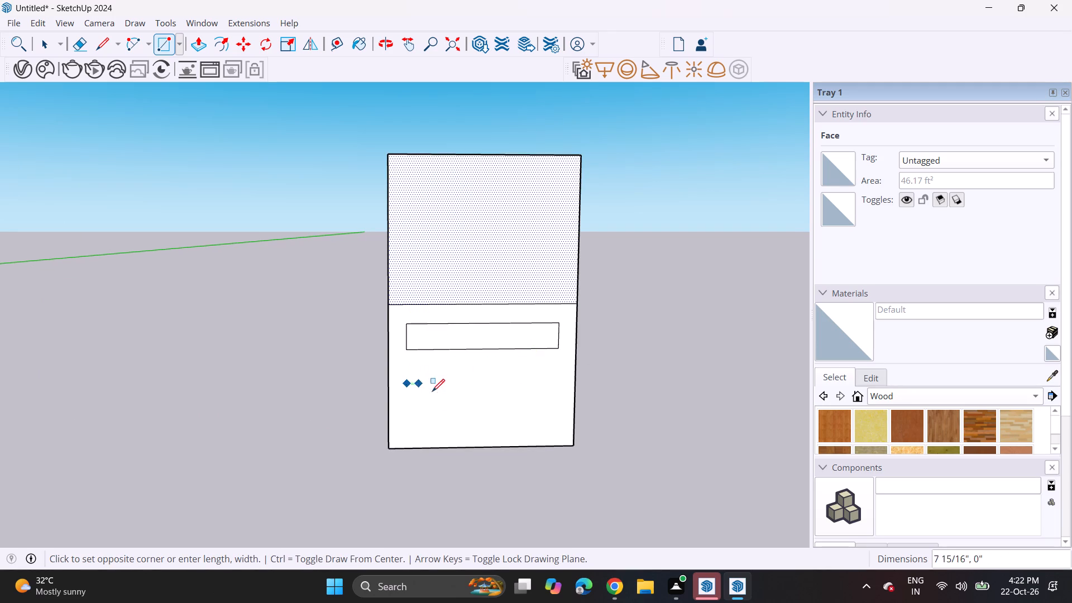
click(559, 423)
Push/Pull the lower face around the two rectangles outward to form a bedside cabinet with two open compartments.
middle_drag(516, 371, 399, 382)
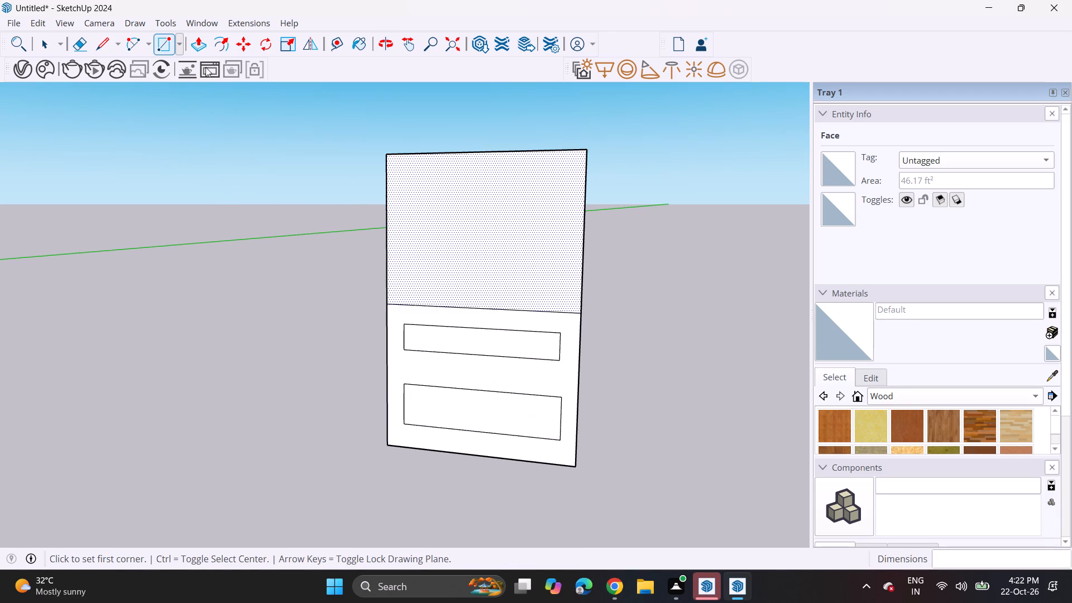
click(194, 48)
key(Escape)
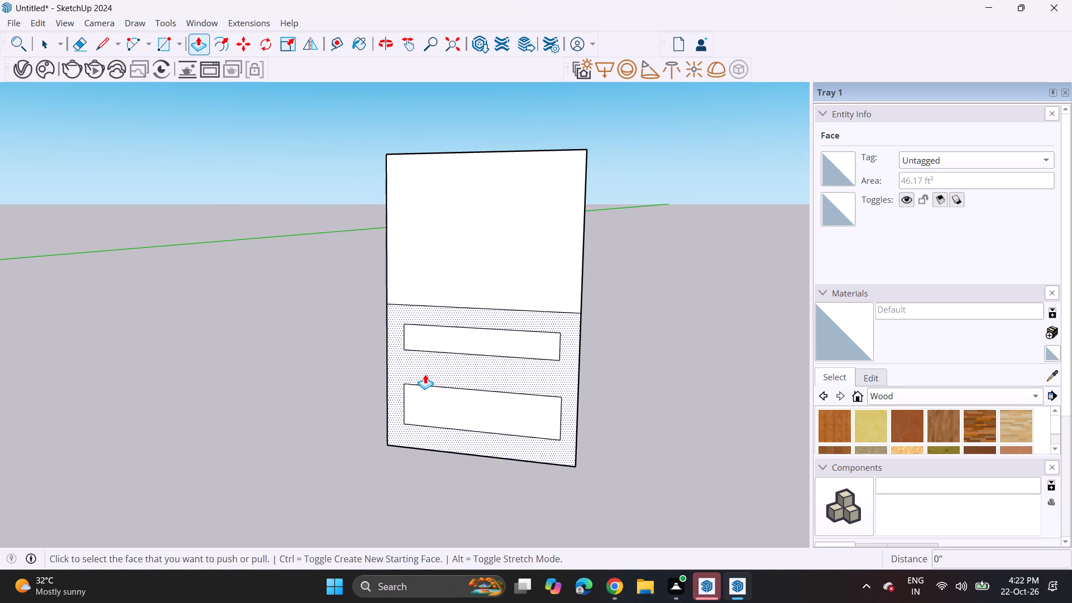
click(425, 374)
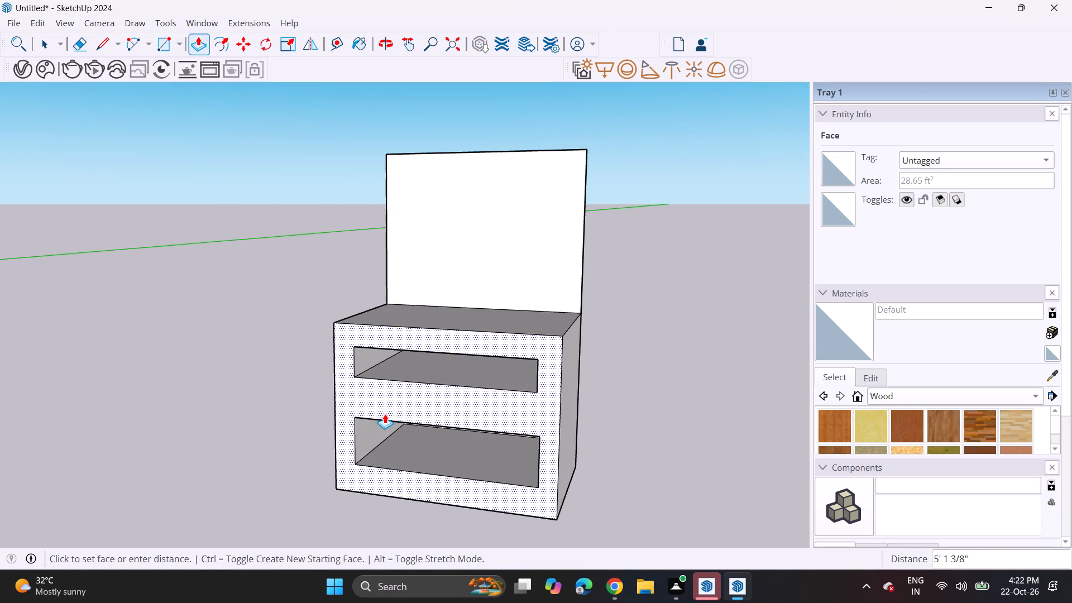
click(347, 446)
scroll(327, 431, down, 7)
middle_drag(327, 431, 454, 356)
scroll(454, 356, up, 1)
scroll(429, 363, down, 5)
Delete the panel's upper face and its leftover edges above the cabinet.
key(space)
click(414, 332)
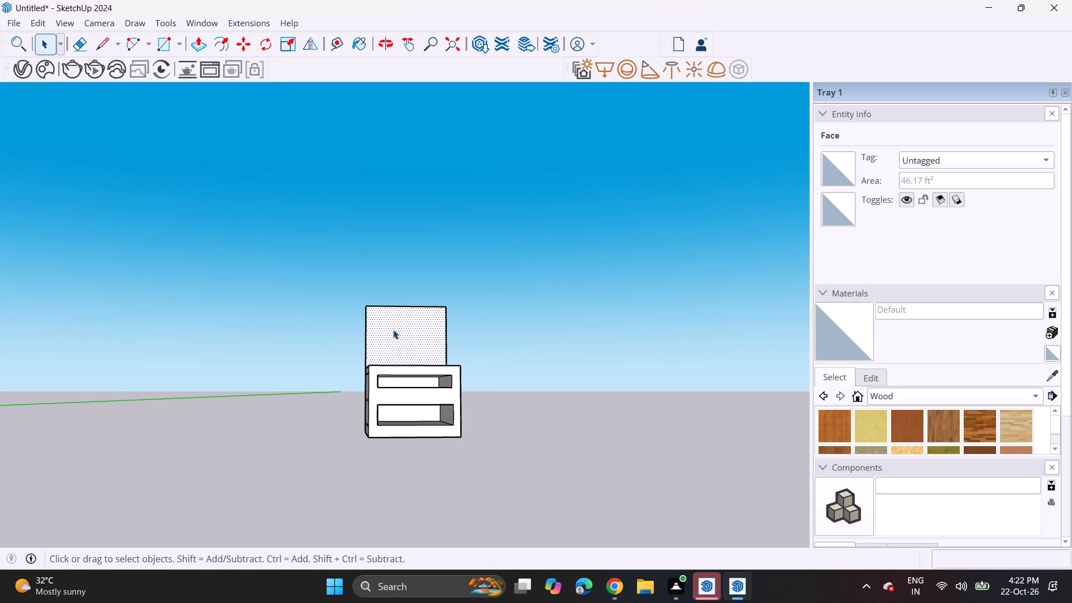
key(Delete)
drag(348, 276, 393, 300)
drag(305, 277, 432, 330)
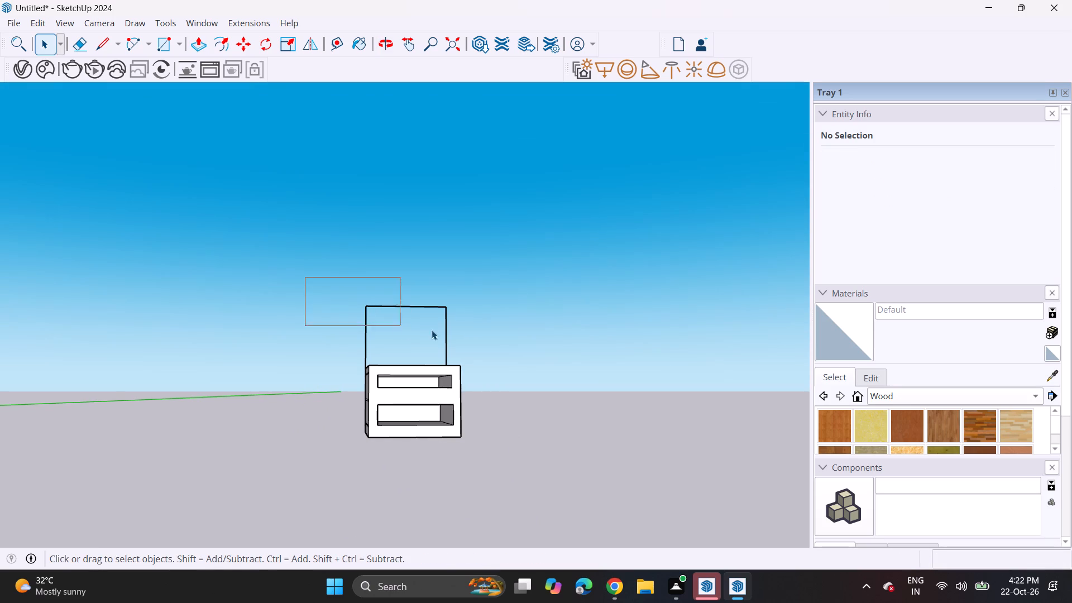
drag(432, 330, 487, 338)
key(Delete)
drag(419, 302, 468, 328)
key(Delete)
click(446, 315)
click(449, 337)
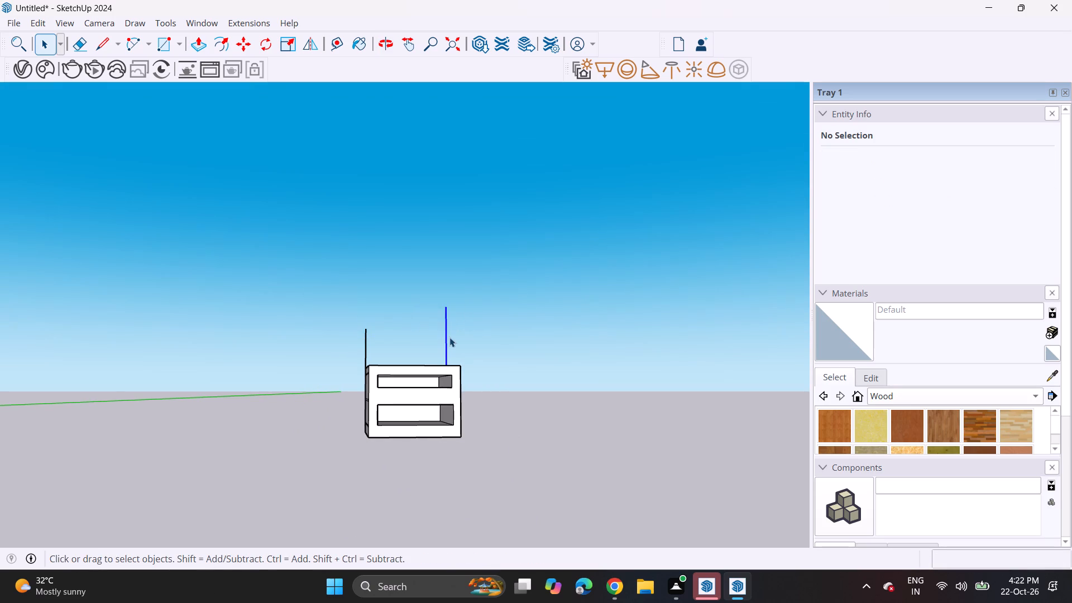
key(Delete)
click(364, 347)
key(Delete)
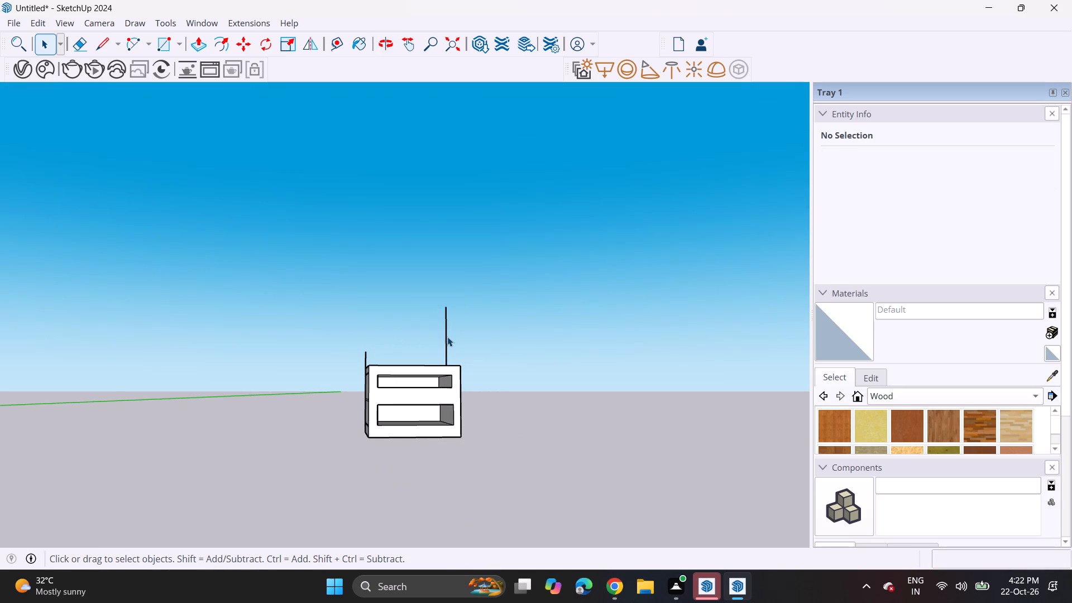
click(447, 337)
key(Delete)
click(364, 355)
key(Delete)
Paint the cabinet's front, top and compartment floors with Wood Cherry Original.
scroll(420, 327, down, 5)
middle_drag(421, 323, 383, 372)
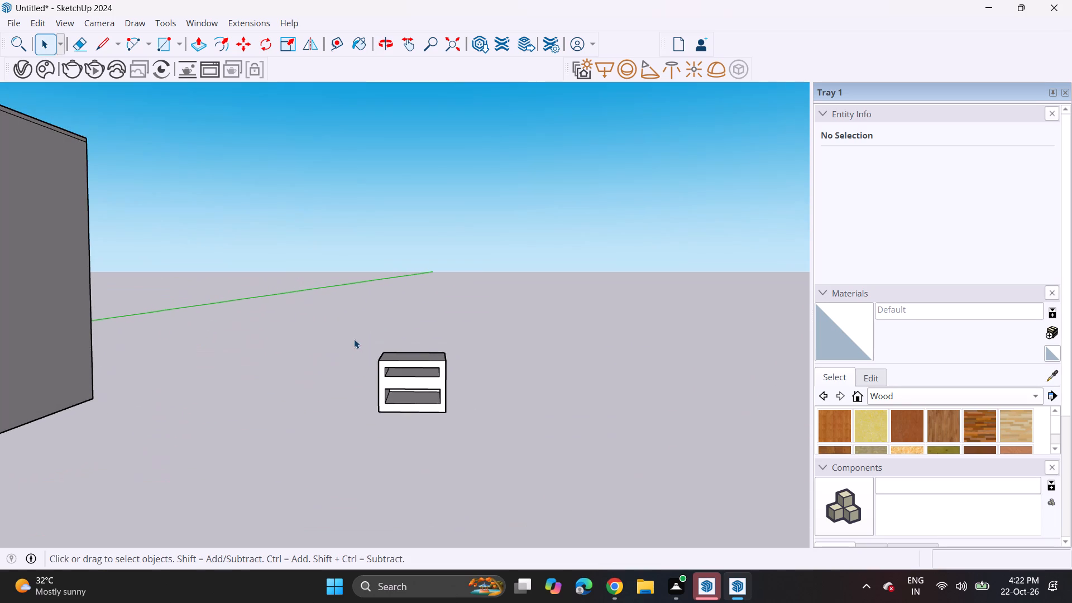
click(903, 423)
scroll(528, 428, up, 4)
scroll(365, 427, up, 2)
middle_drag(365, 425, 487, 430)
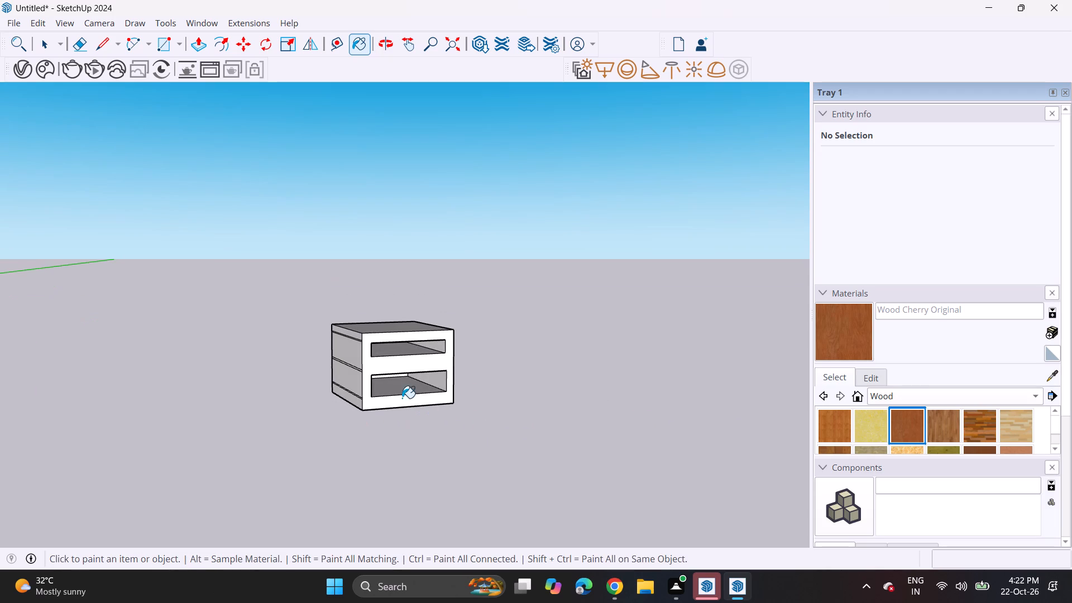
click(402, 394)
click(399, 384)
click(395, 365)
click(394, 352)
click(363, 329)
Paint the bands and narrow strips of the cabinet's exposed outer side with Wood Cherry Original.
click(352, 339)
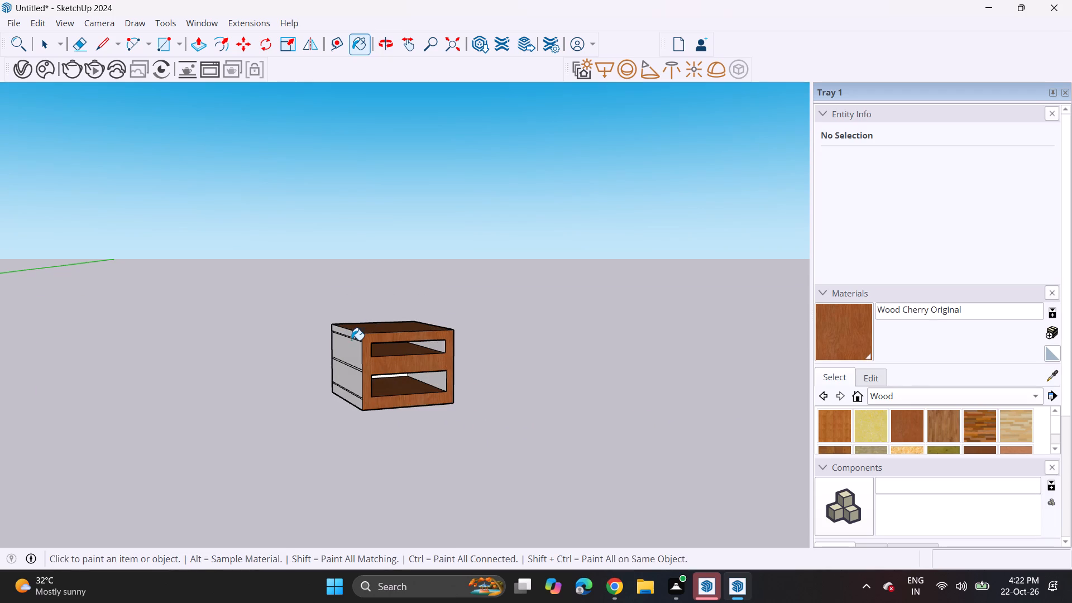
click(352, 349)
click(349, 338)
drag(352, 334, 353, 341)
click(353, 360)
drag(355, 371, 357, 382)
click(357, 382)
double_click(350, 393)
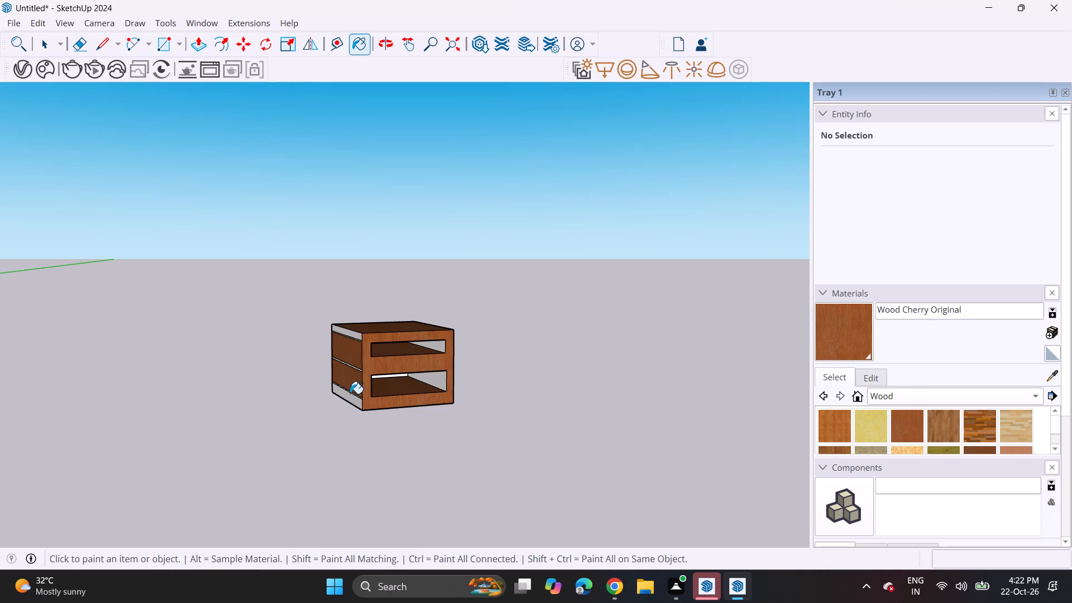
drag(350, 394, 351, 402)
click(351, 401)
click(347, 376)
drag(351, 355, 356, 361)
scroll(356, 361, up, 9)
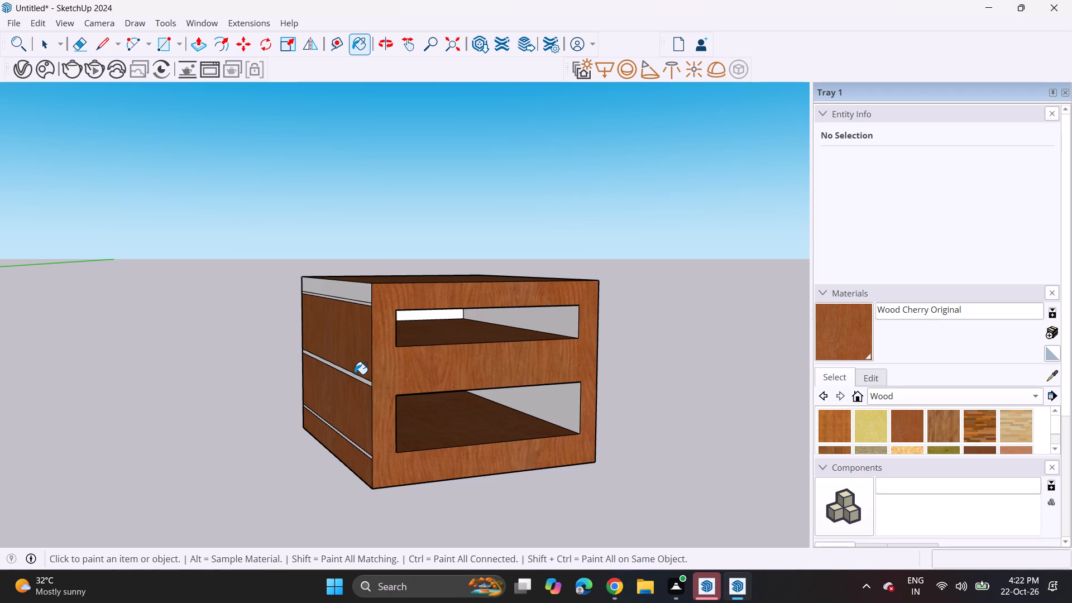
scroll(354, 365, up, 6)
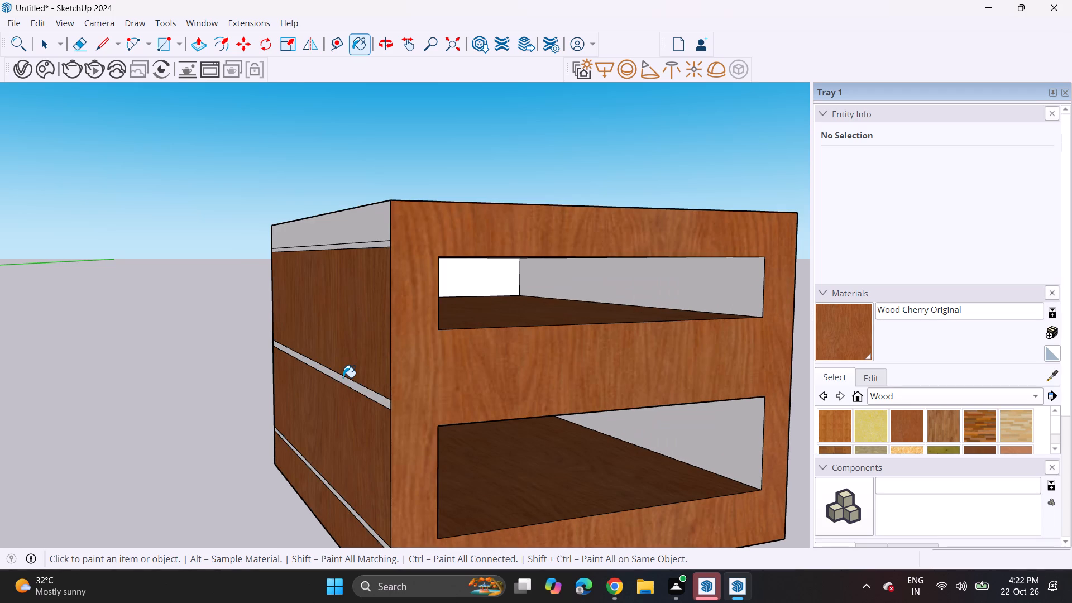
click(343, 377)
click(352, 240)
click(352, 245)
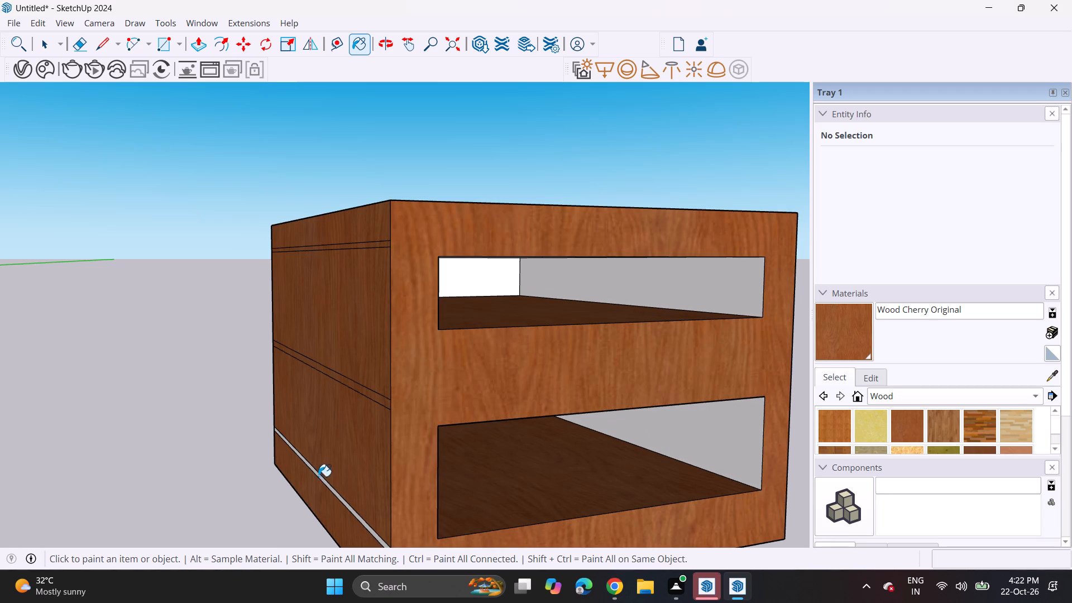
click(322, 478)
click(326, 484)
Paint the inner side walls, backs and ceilings of both cabinet compartments with Wood Cherry Original.
click(703, 353)
click(702, 286)
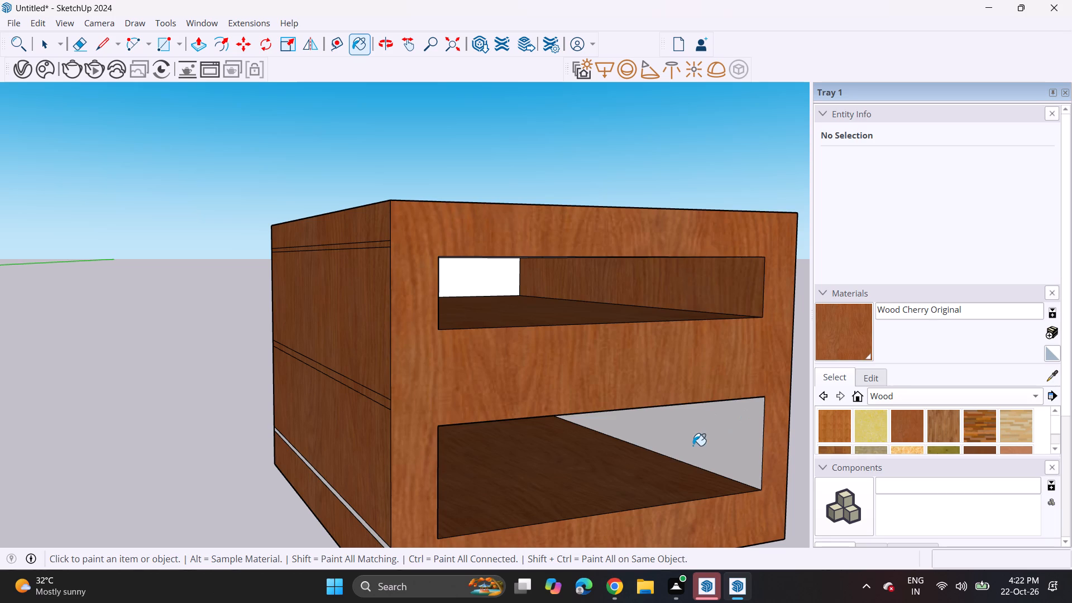
click(693, 446)
click(474, 270)
scroll(501, 346, up, 1)
middle_drag(540, 390, 370, 307)
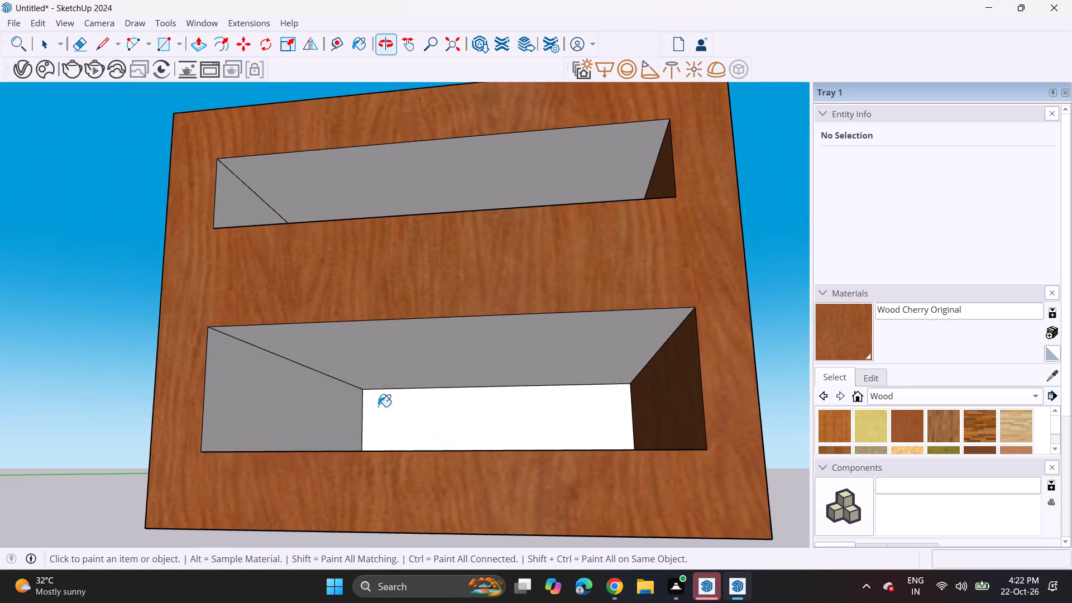
click(383, 429)
click(402, 370)
drag(331, 366, 327, 384)
click(322, 409)
click(418, 184)
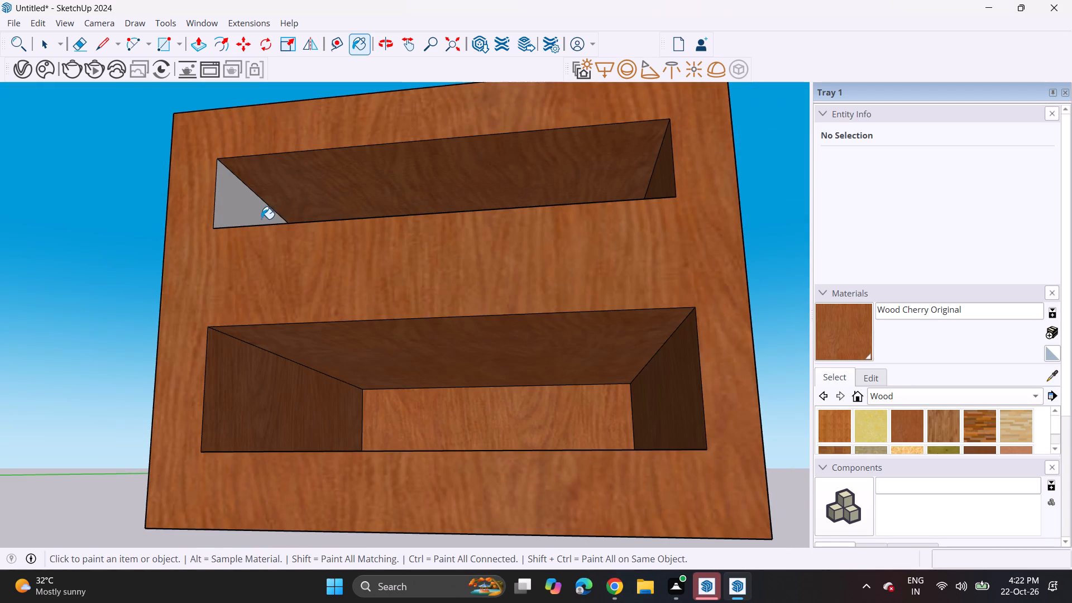
click(259, 221)
Paint the cabinet's plain outer side and its underside with Wood Cherry Original.
scroll(332, 249, down, 6)
middle_drag(584, 245, 489, 289)
click(537, 277)
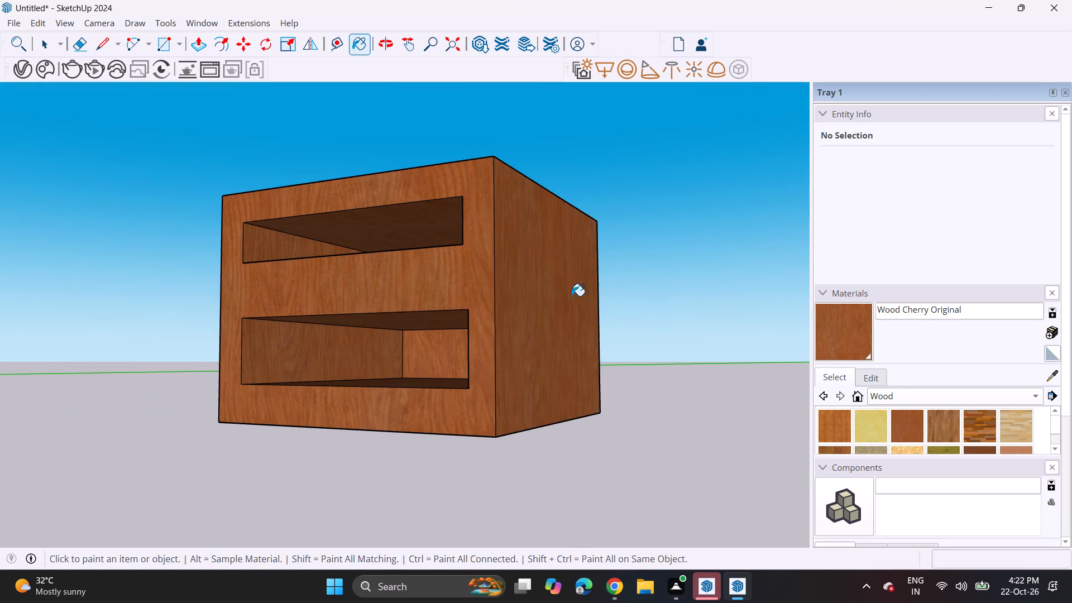
scroll(577, 332, up, 1)
middle_drag(575, 329, 605, 177)
scroll(609, 173, up, 1)
click(438, 384)
Paint both compartment boxes and the surrounding inner cabinet faces, reached through the open back, with Wood Cherry Original.
middle_drag(475, 241, 523, 446)
middle_drag(481, 343, 488, 405)
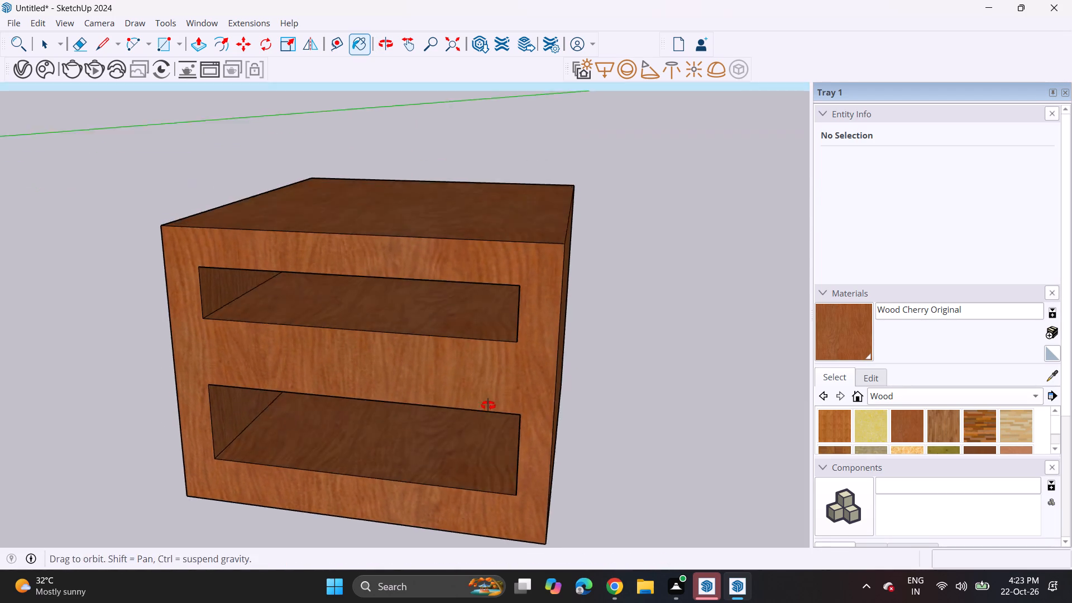
middle_drag(488, 405, 488, 437)
scroll(474, 206, up, 1)
scroll(477, 210, down, 6)
middle_drag(580, 224, 304, 227)
middle_drag(515, 246, 234, 236)
scroll(234, 236, up, 1)
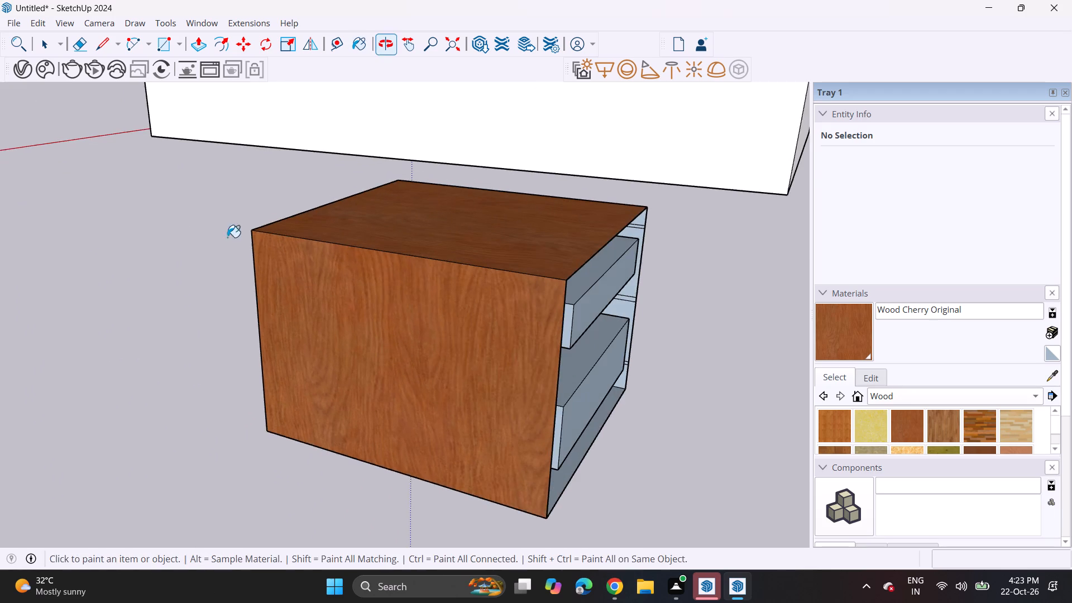
middle_drag(633, 272, 463, 253)
click(465, 317)
click(472, 261)
click(478, 285)
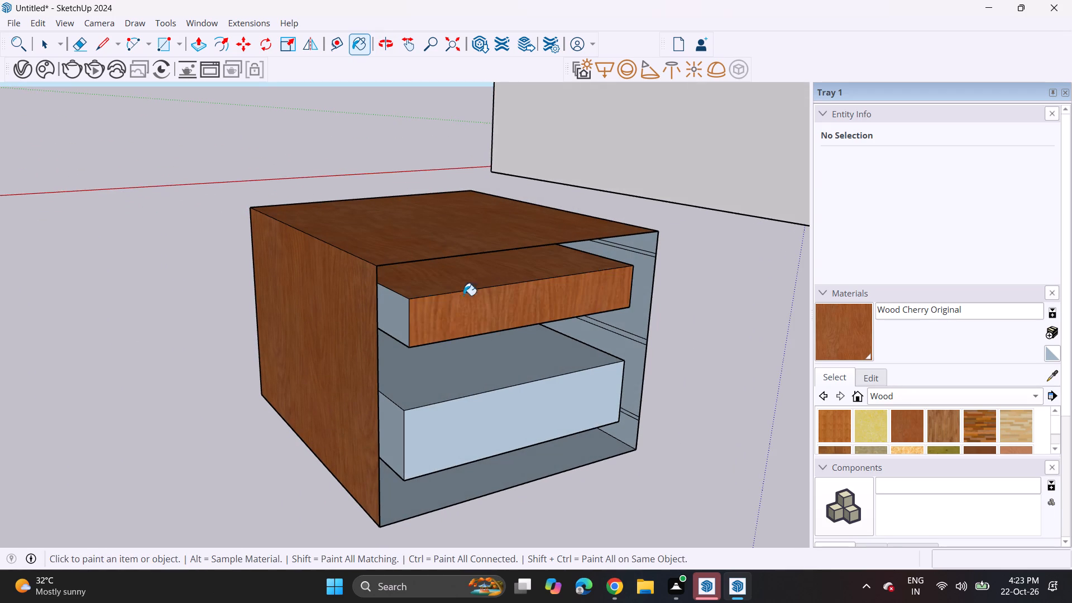
drag(431, 301, 423, 320)
drag(382, 323, 382, 318)
drag(396, 324, 401, 331)
drag(437, 366, 446, 374)
drag(489, 372, 495, 393)
click(477, 418)
click(398, 433)
drag(407, 456, 414, 479)
drag(426, 494, 440, 504)
drag(467, 483, 494, 466)
drag(558, 428, 569, 429)
drag(609, 403, 615, 401)
Paint the bands and narrow strips on the inner face of the cabinet's divided side panel with Wood Cherry Original.
click(620, 358)
click(629, 334)
click(635, 312)
click(635, 279)
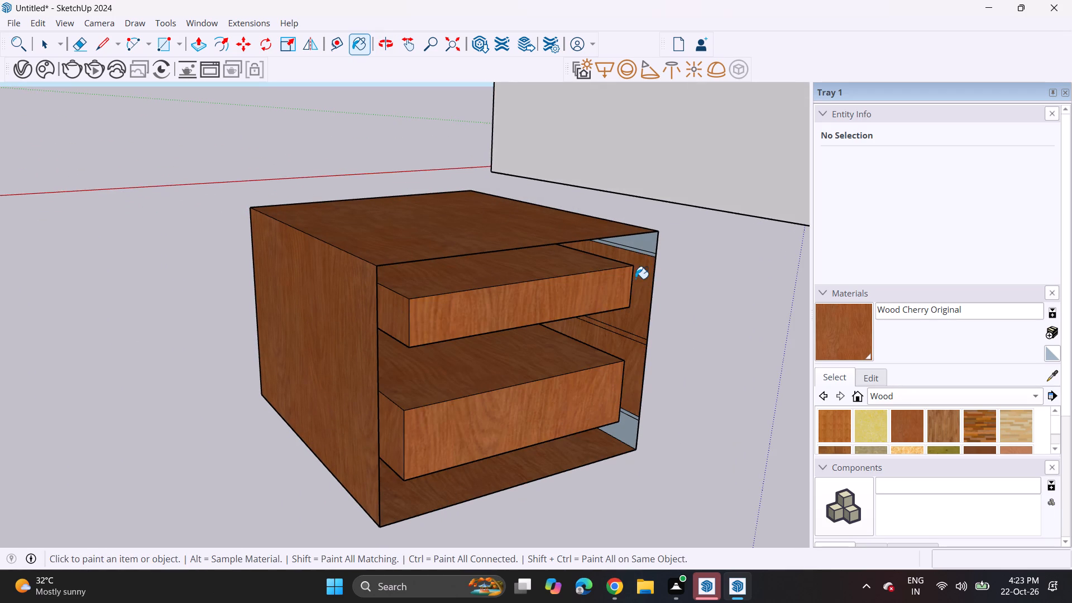
click(640, 236)
click(643, 238)
click(643, 250)
drag(643, 256, 643, 261)
click(642, 252)
drag(642, 252, 644, 265)
drag(638, 325, 635, 358)
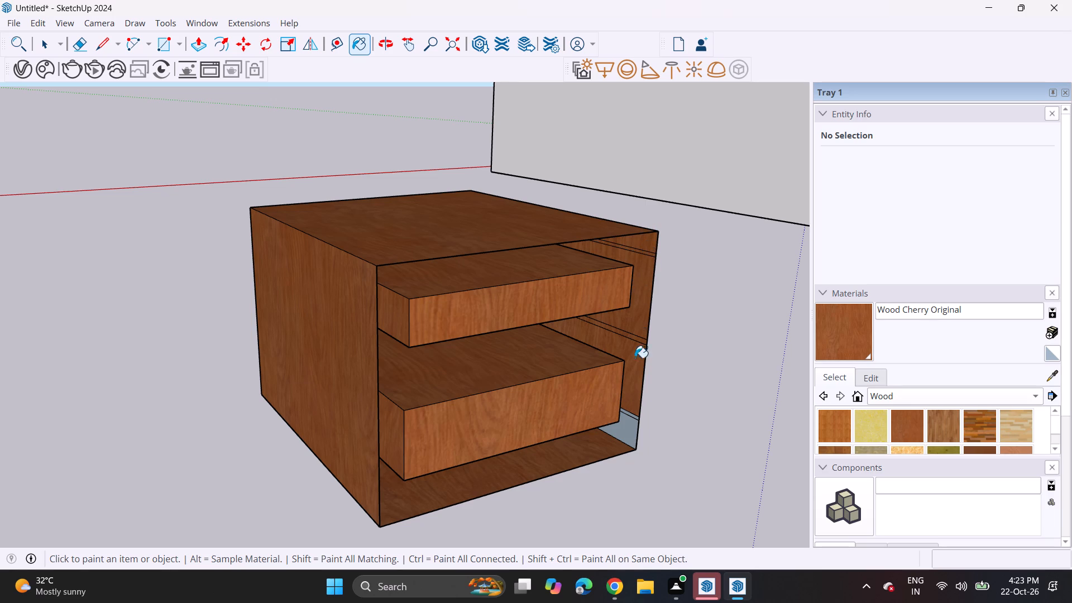
drag(635, 358, 635, 370)
drag(623, 409, 621, 419)
click(621, 429)
drag(621, 426, 621, 420)
click(621, 418)
double_click(626, 416)
click(631, 413)
drag(632, 415, 628, 422)
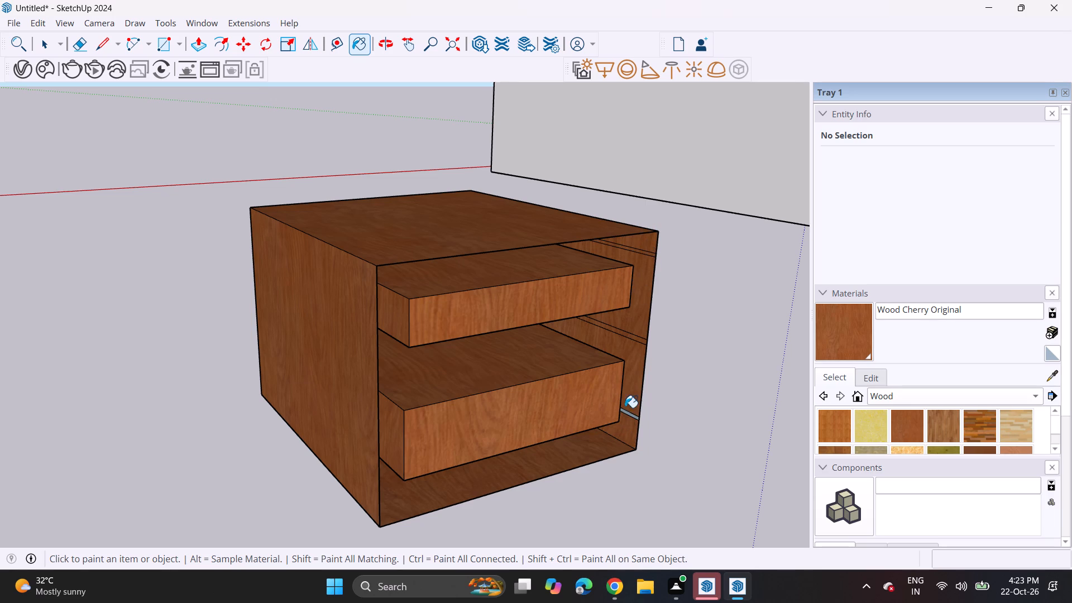
click(625, 408)
triple_click(628, 413)
click(628, 415)
drag(628, 406, 631, 417)
click(629, 413)
Erase the horizontal dividing edges and the unpainted strip on the cabinet's outer side.
middle_drag(304, 282, 777, 256)
scroll(480, 272, down, 6)
middle_drag(402, 271, 749, 257)
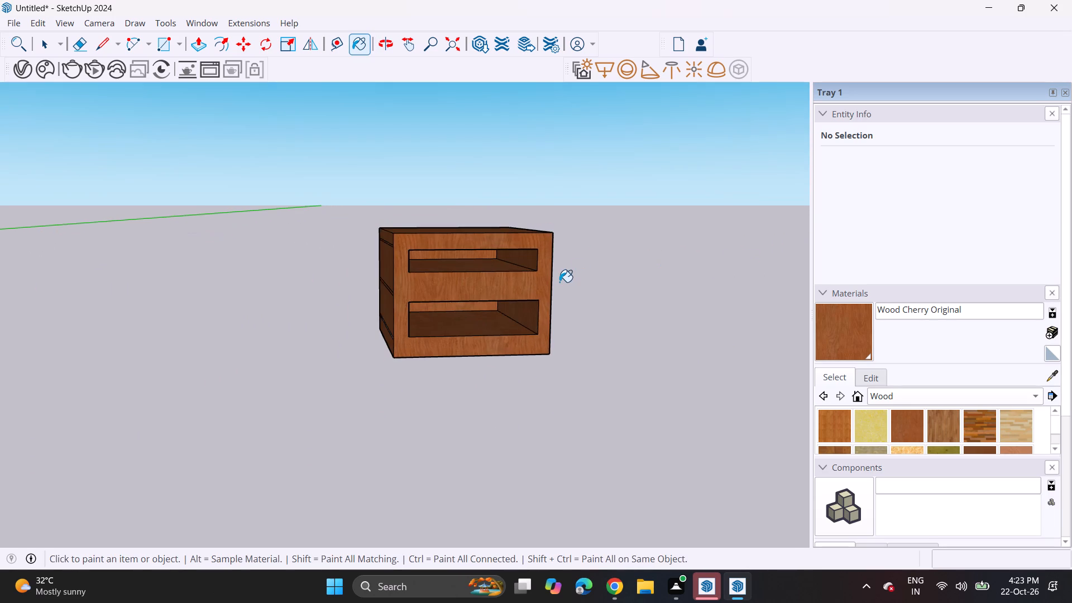
scroll(559, 282, down, 4)
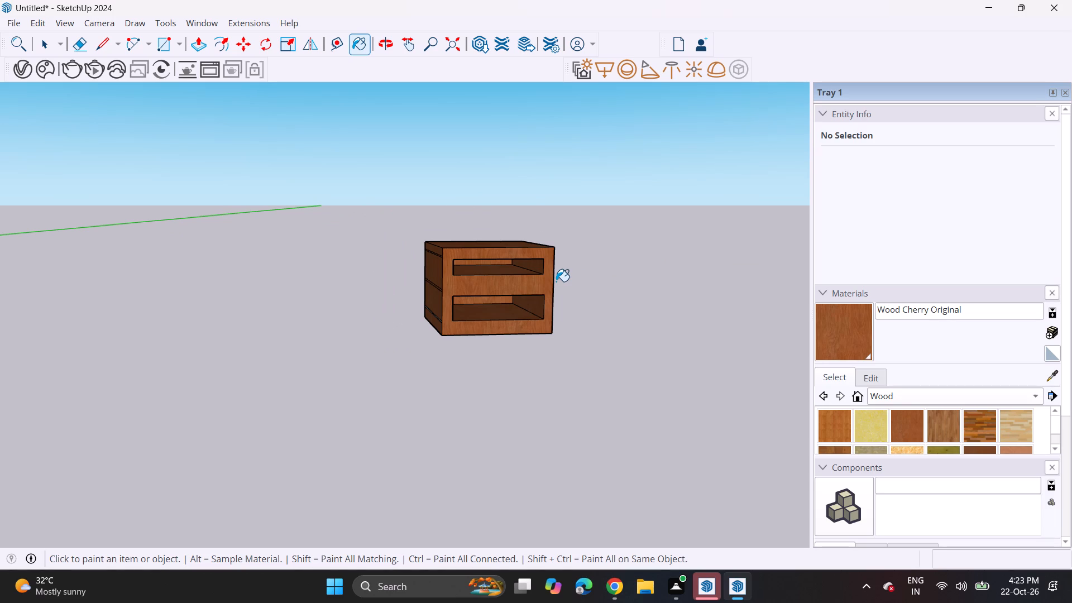
scroll(544, 267, down, 3)
middle_drag(593, 285, 724, 277)
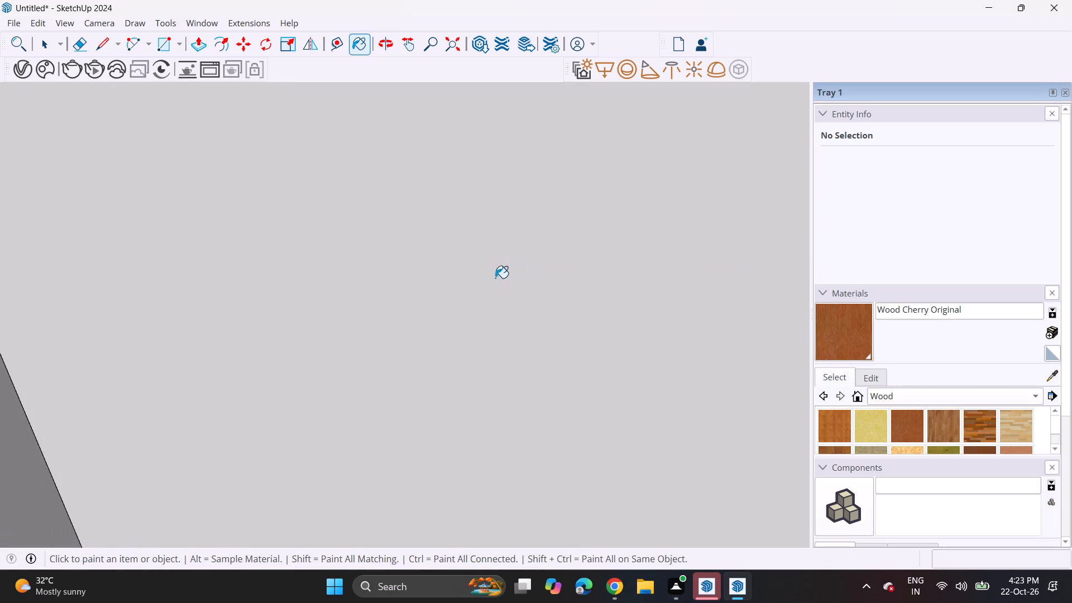
middle_drag(566, 284, 340, 269)
scroll(347, 269, up, 1)
shift+middle_drag(565, 298, 294, 295)
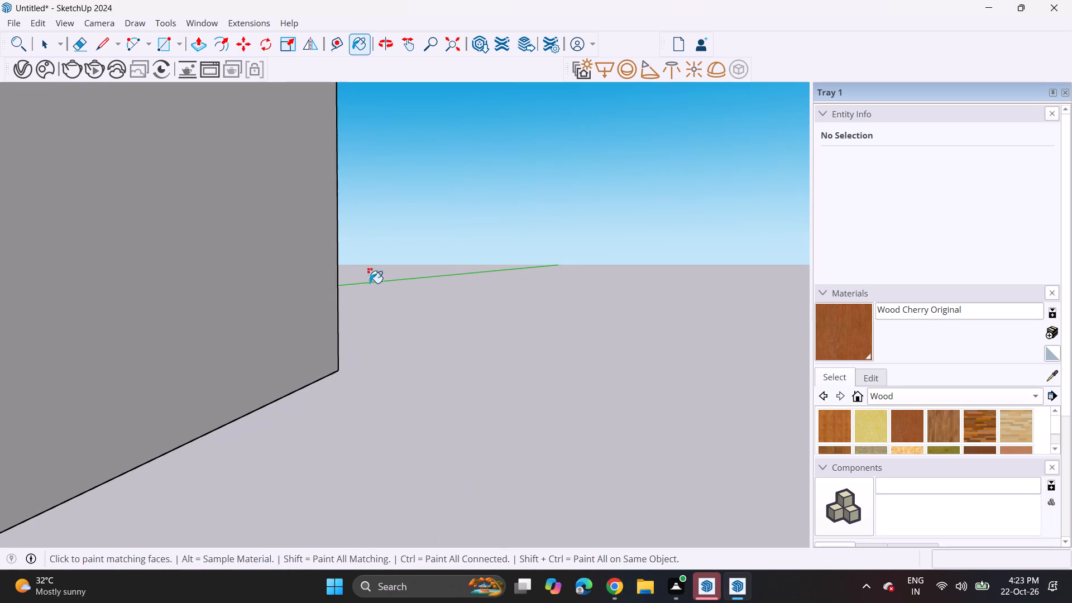
scroll(592, 304, up, 1)
middle_drag(590, 304, 299, 321)
middle_drag(462, 388, 630, 390)
scroll(561, 379, up, 4)
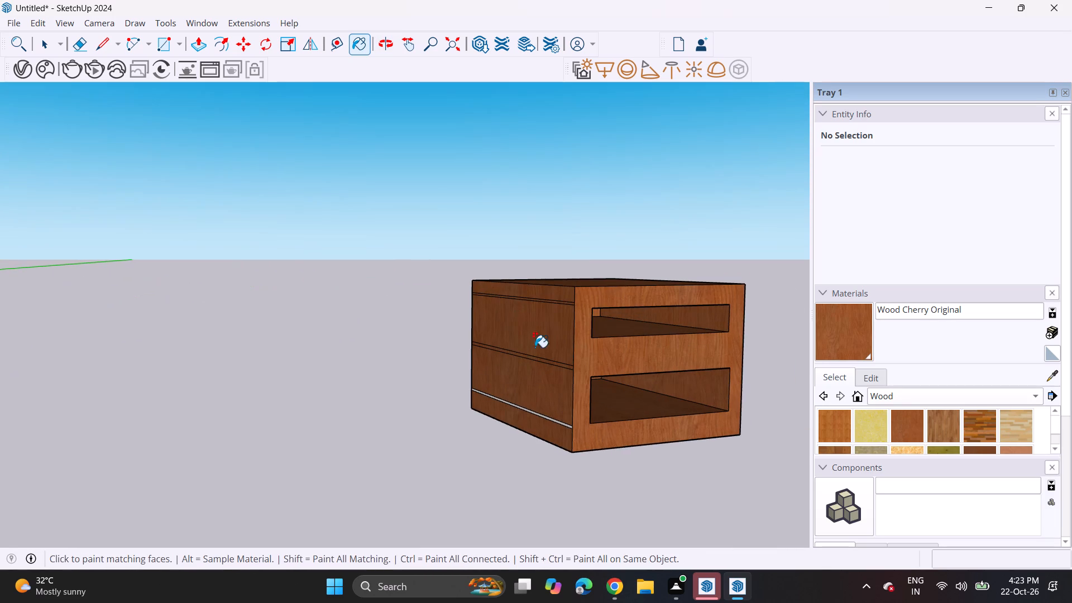
scroll(185, 18, up, 1)
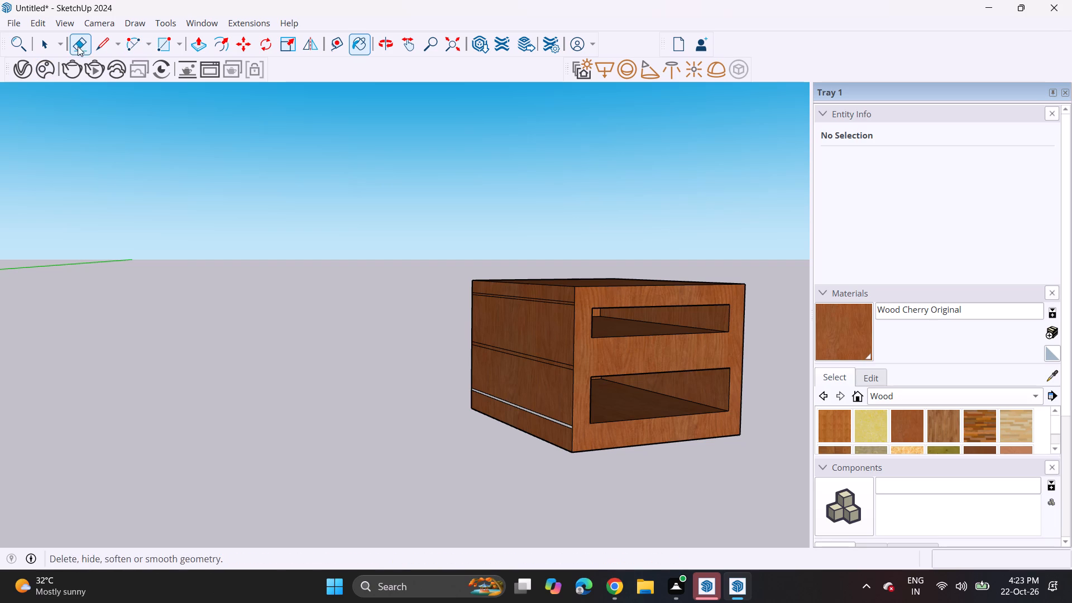
click(78, 46)
scroll(549, 283, up, 2)
drag(545, 292, 534, 397)
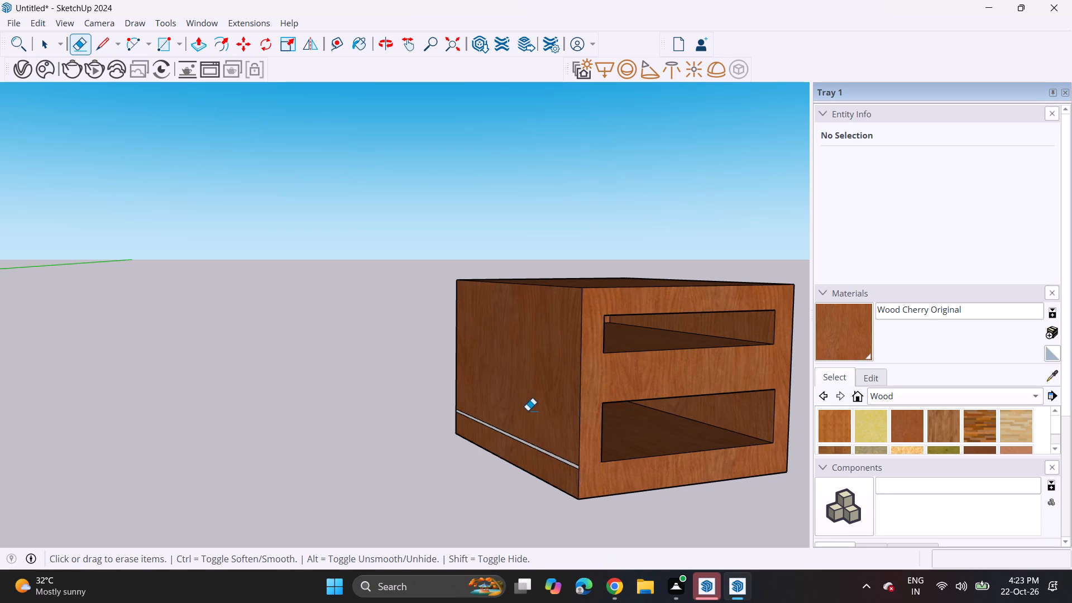
drag(528, 419, 530, 436)
click(530, 447)
drag(530, 442, 532, 455)
scroll(506, 418, down, 6)
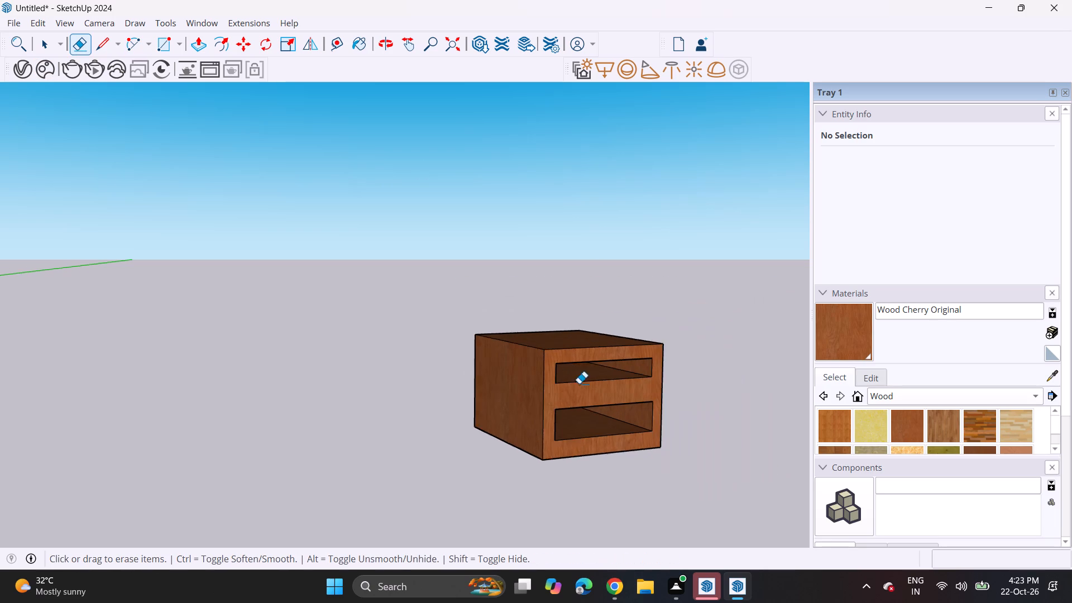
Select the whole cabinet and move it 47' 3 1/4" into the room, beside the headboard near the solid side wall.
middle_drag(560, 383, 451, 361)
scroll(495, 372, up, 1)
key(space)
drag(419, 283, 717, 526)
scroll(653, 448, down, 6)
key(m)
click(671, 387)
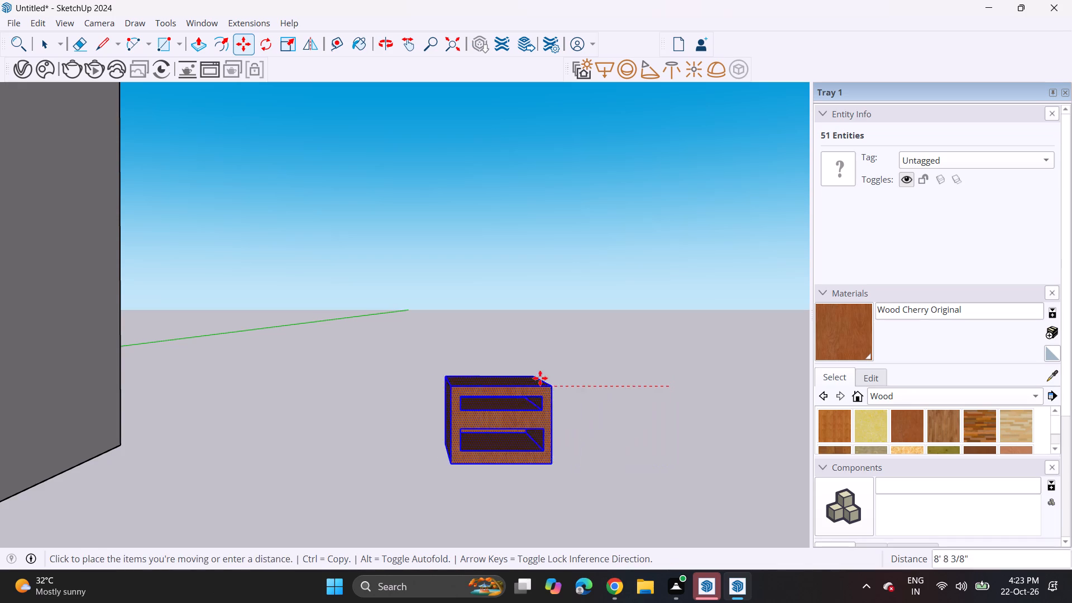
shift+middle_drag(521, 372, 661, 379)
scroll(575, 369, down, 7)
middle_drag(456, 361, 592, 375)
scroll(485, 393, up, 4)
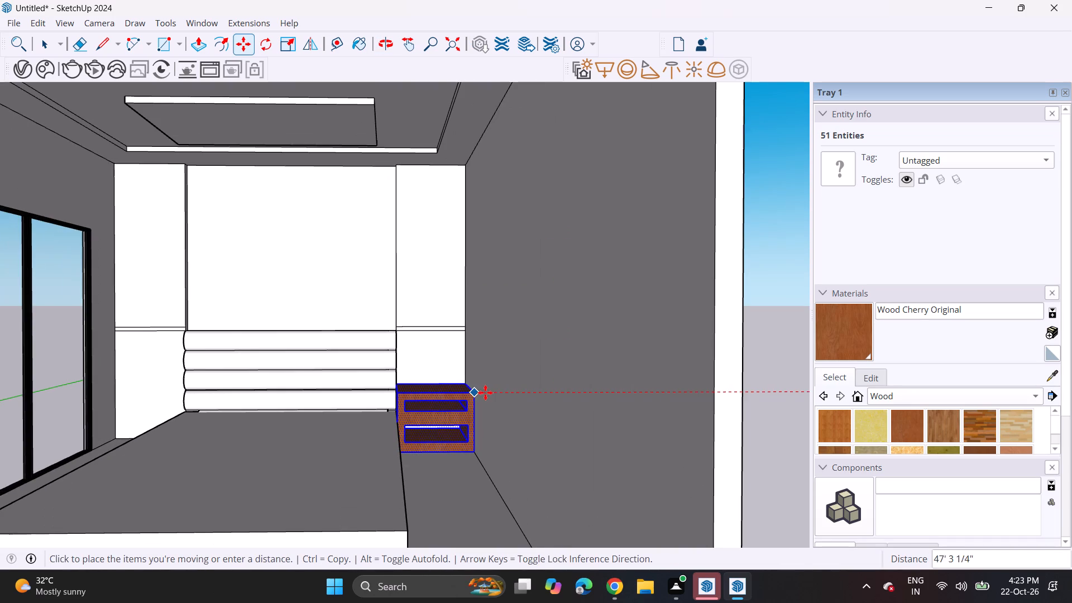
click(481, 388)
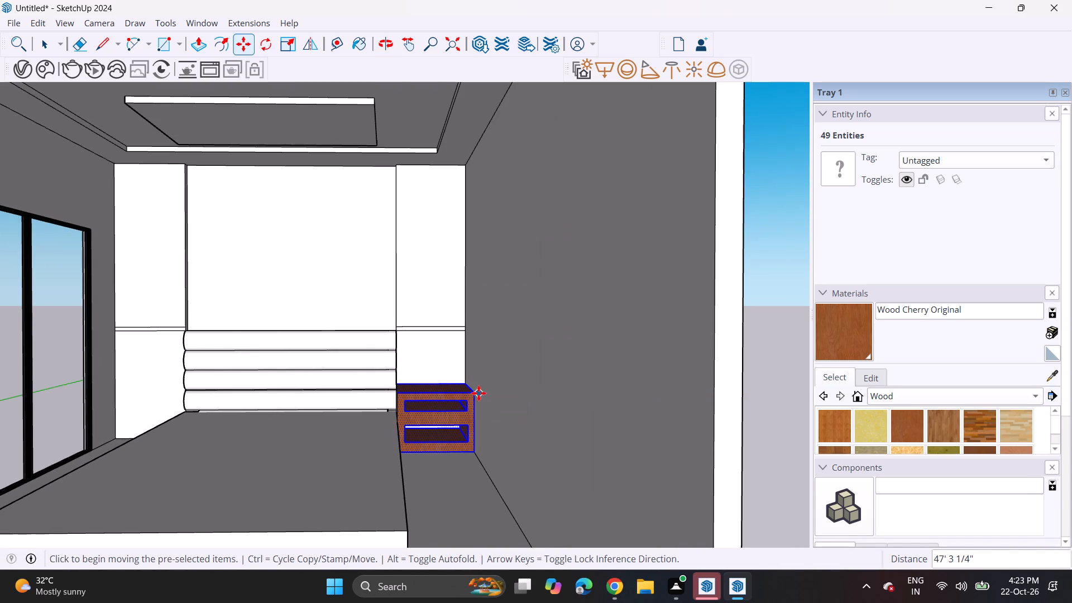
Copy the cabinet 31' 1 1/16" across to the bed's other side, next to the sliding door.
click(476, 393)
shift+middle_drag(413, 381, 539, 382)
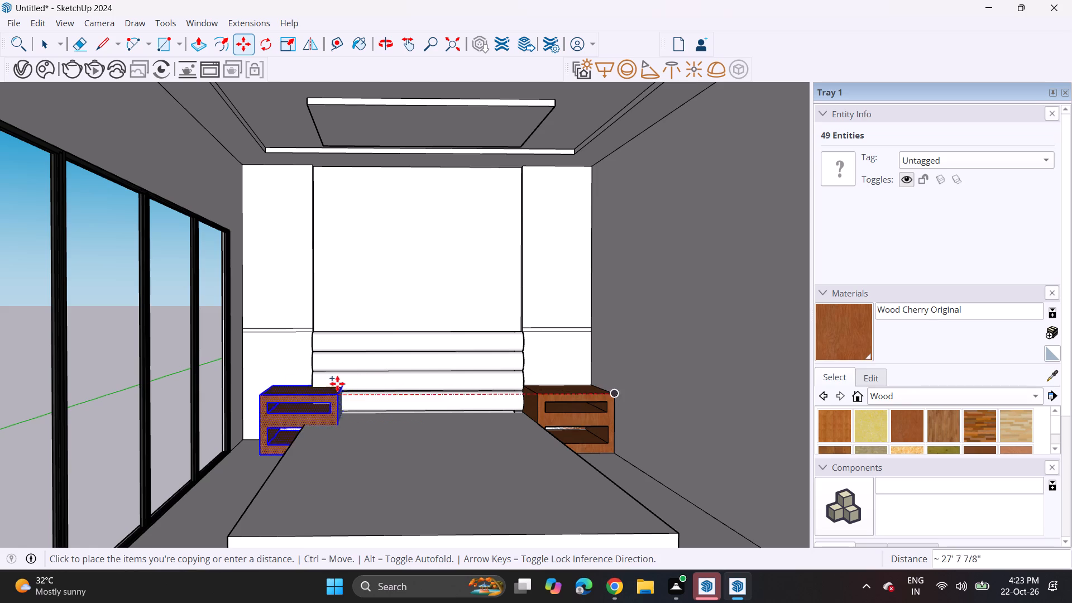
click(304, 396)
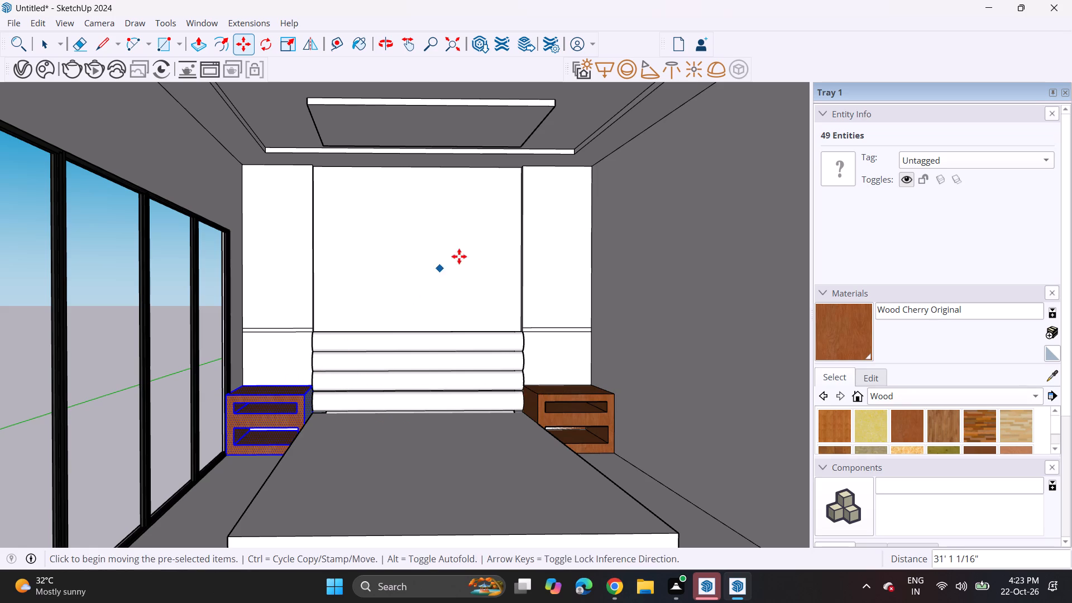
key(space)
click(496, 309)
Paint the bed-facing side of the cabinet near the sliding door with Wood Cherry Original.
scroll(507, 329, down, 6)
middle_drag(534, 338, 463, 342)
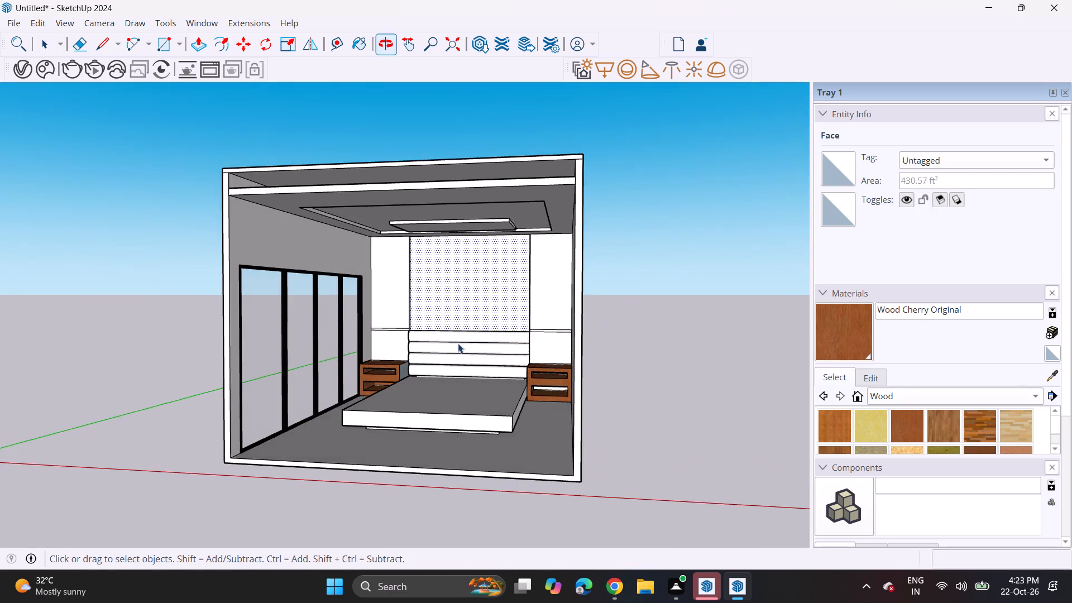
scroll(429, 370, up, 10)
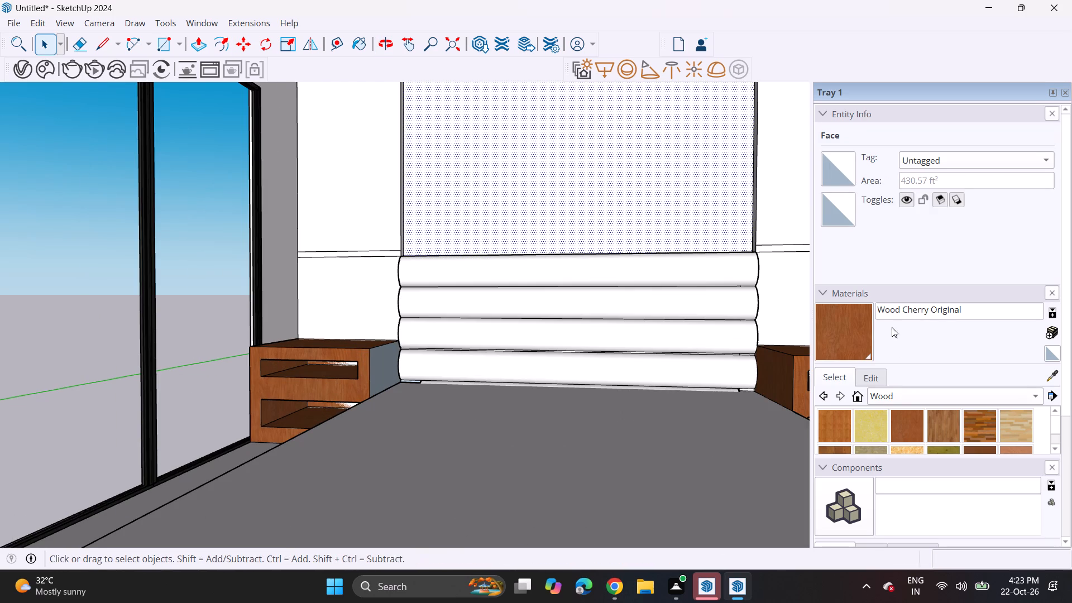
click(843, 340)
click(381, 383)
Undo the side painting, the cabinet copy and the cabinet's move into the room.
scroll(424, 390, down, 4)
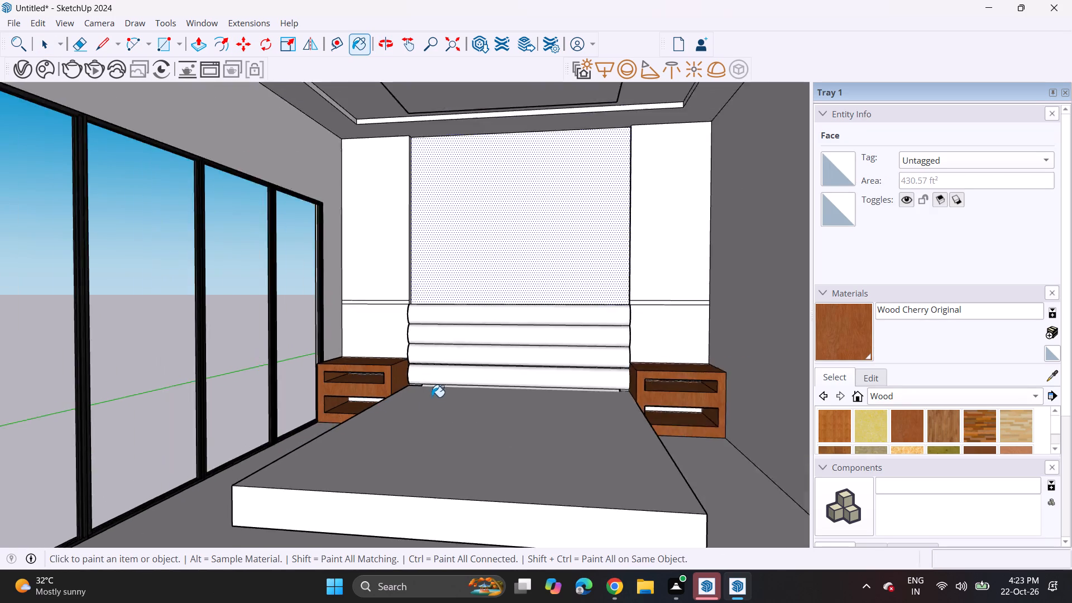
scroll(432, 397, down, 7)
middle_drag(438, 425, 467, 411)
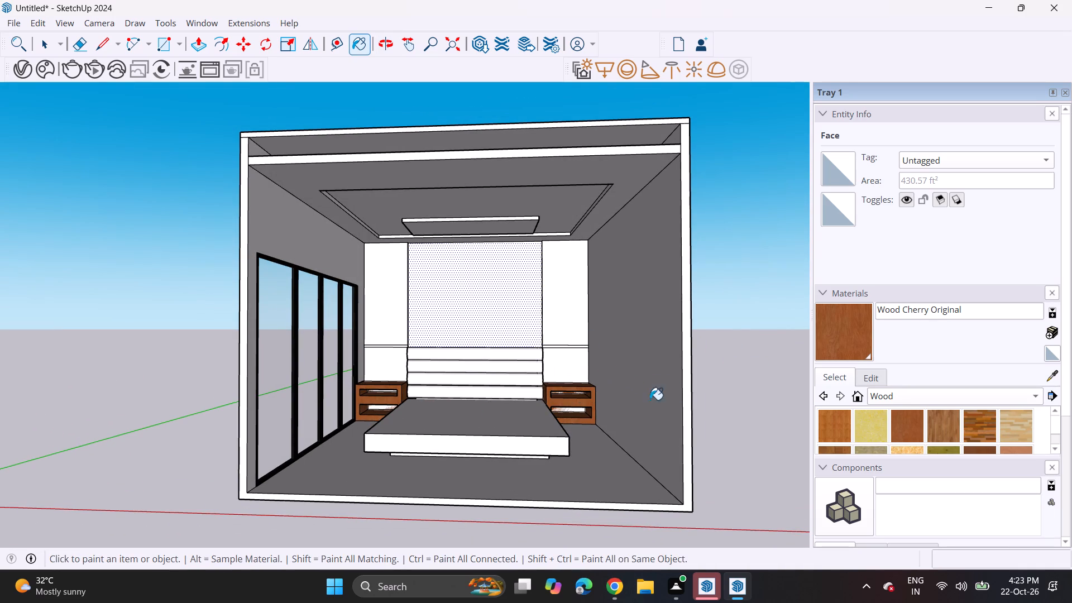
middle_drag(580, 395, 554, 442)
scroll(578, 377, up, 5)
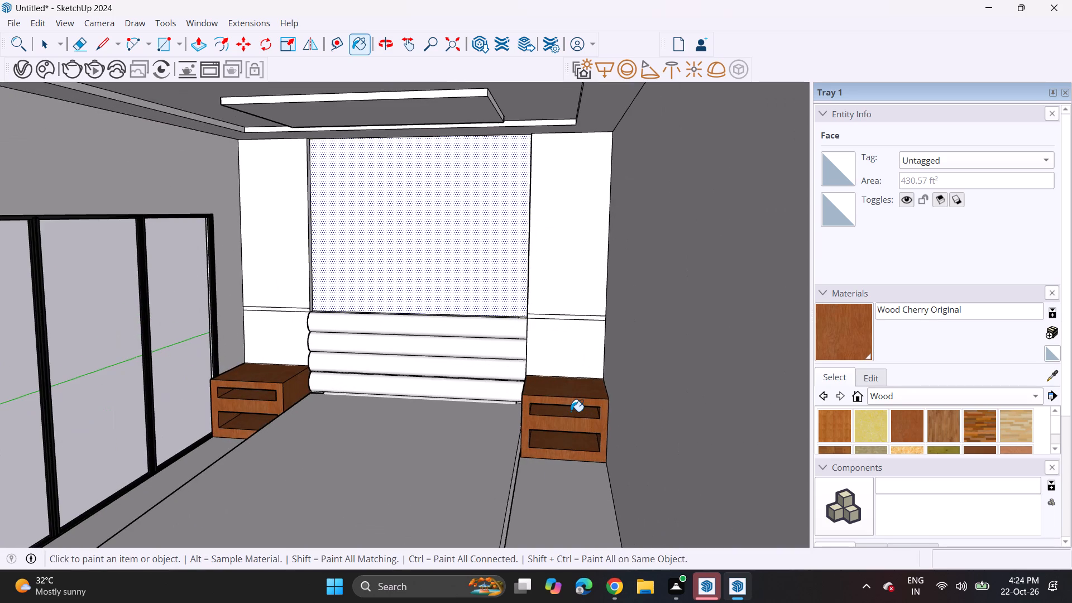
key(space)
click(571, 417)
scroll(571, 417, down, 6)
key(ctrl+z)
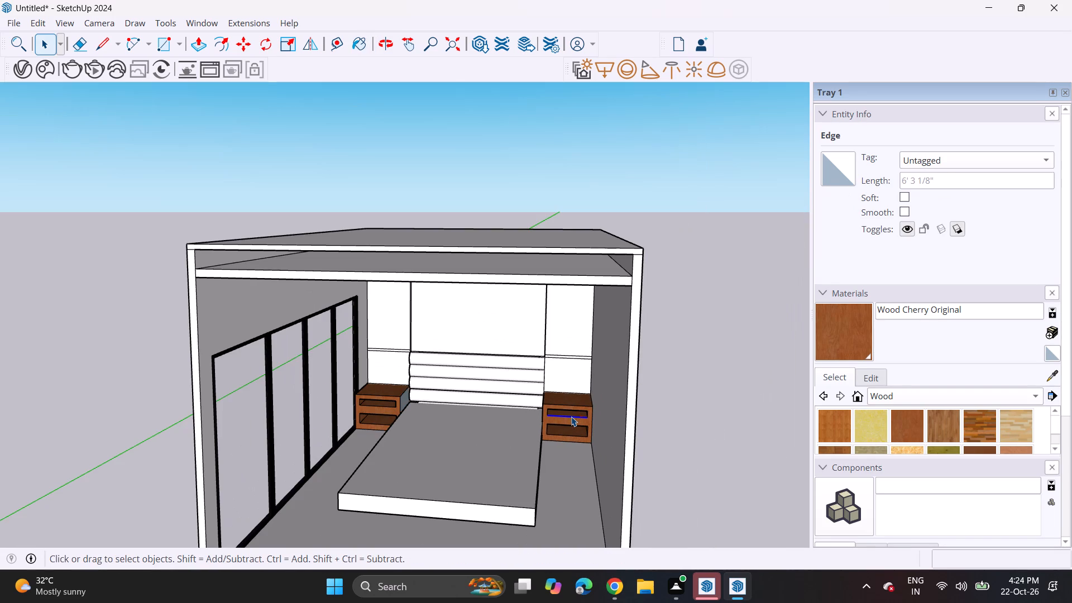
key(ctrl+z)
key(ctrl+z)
Select all of the cabinet's geometry outside the room and make it a group.
scroll(577, 415, down, 6)
scroll(671, 420, down, 1)
shift+middle_drag(663, 419, 646, 406)
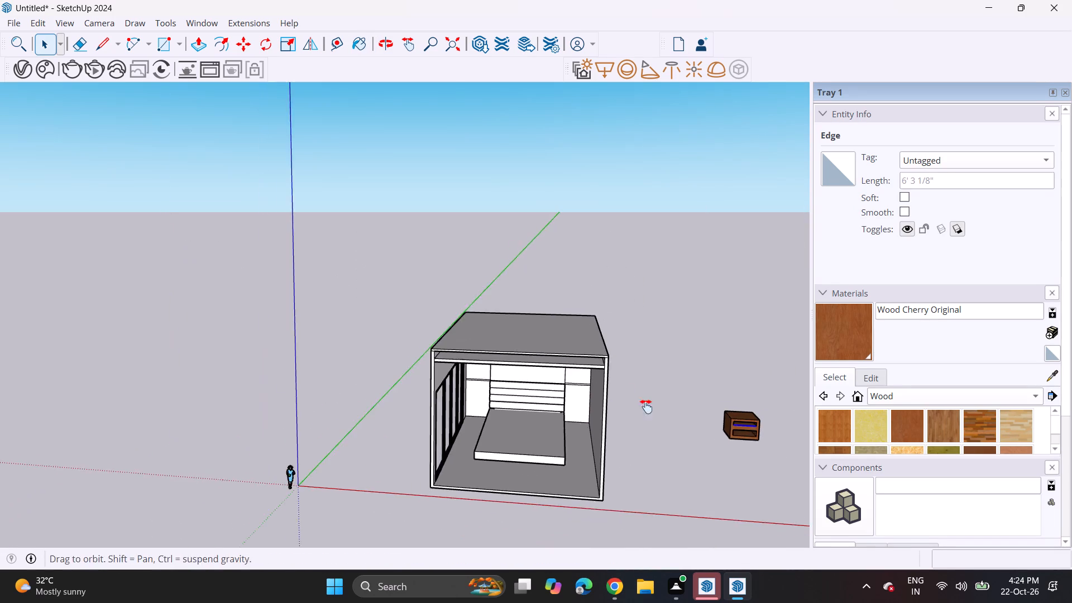
shift+middle_drag(646, 406, 597, 377)
key(space)
drag(671, 362, 771, 475)
right_click(730, 413)
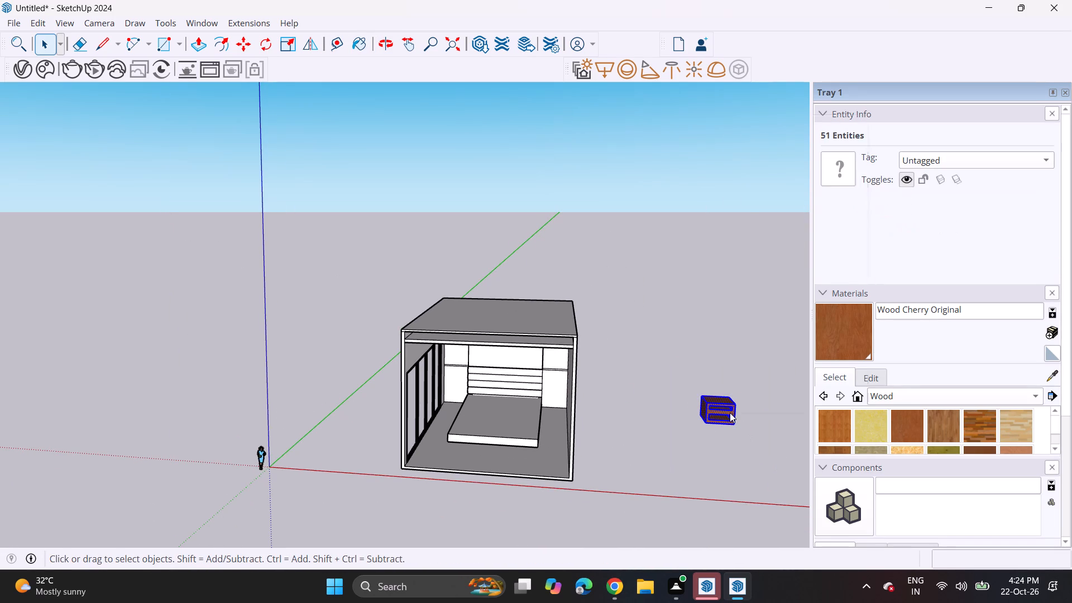
click(779, 249)
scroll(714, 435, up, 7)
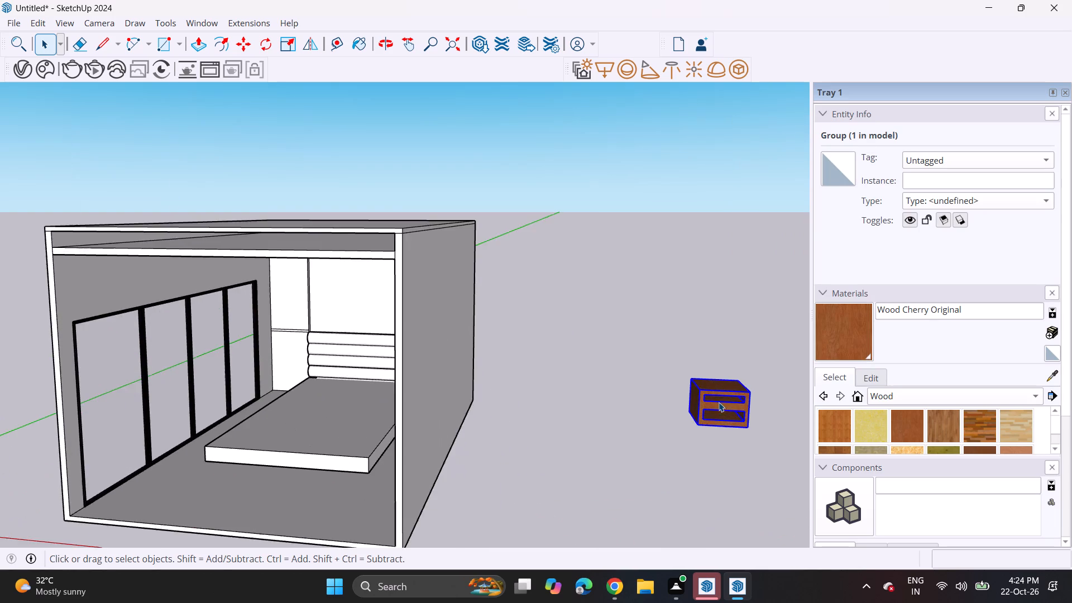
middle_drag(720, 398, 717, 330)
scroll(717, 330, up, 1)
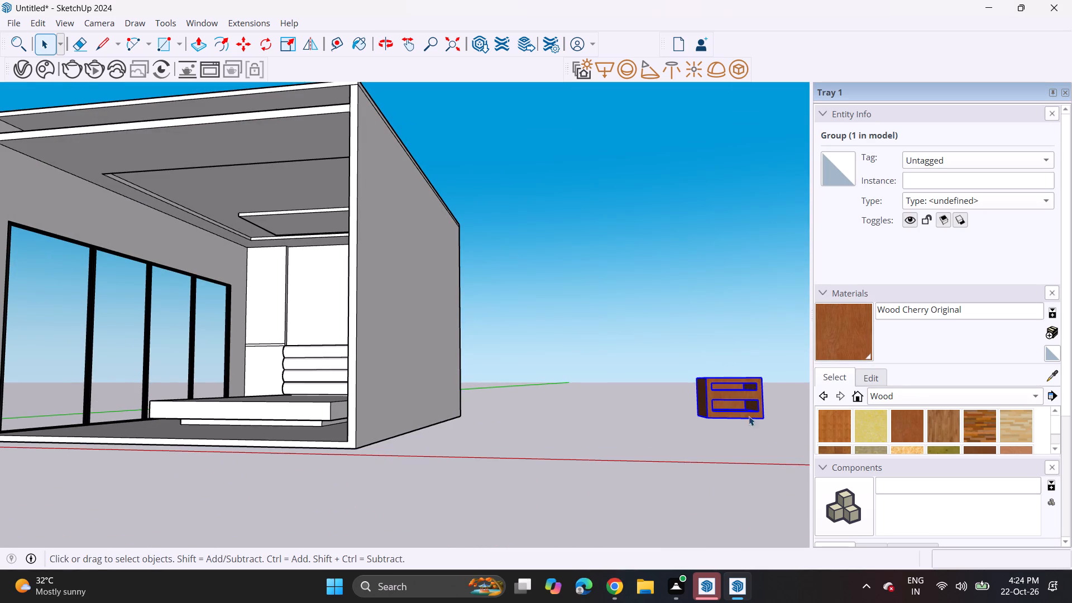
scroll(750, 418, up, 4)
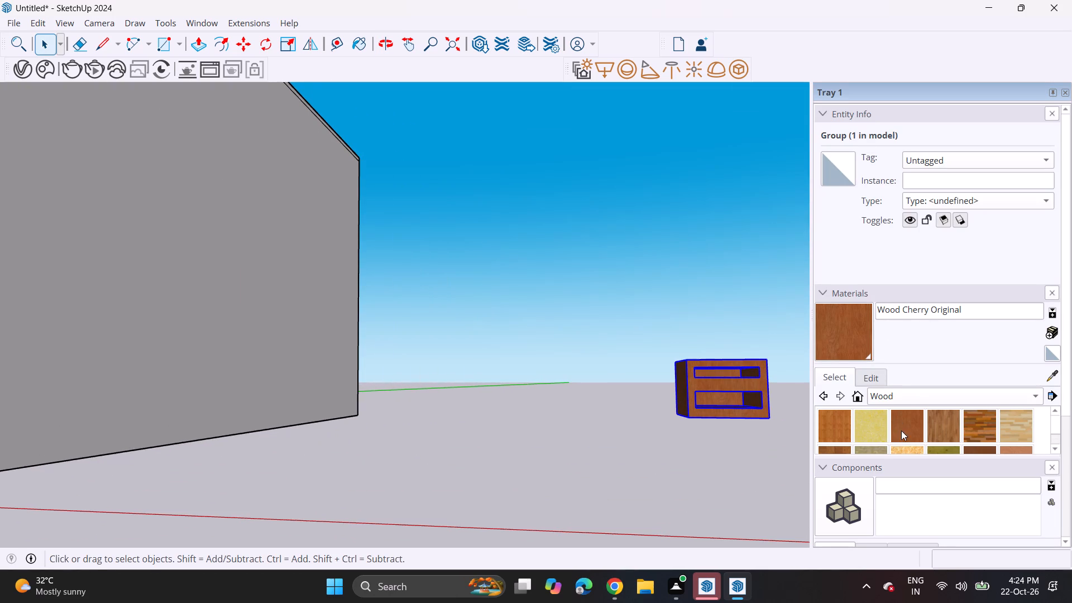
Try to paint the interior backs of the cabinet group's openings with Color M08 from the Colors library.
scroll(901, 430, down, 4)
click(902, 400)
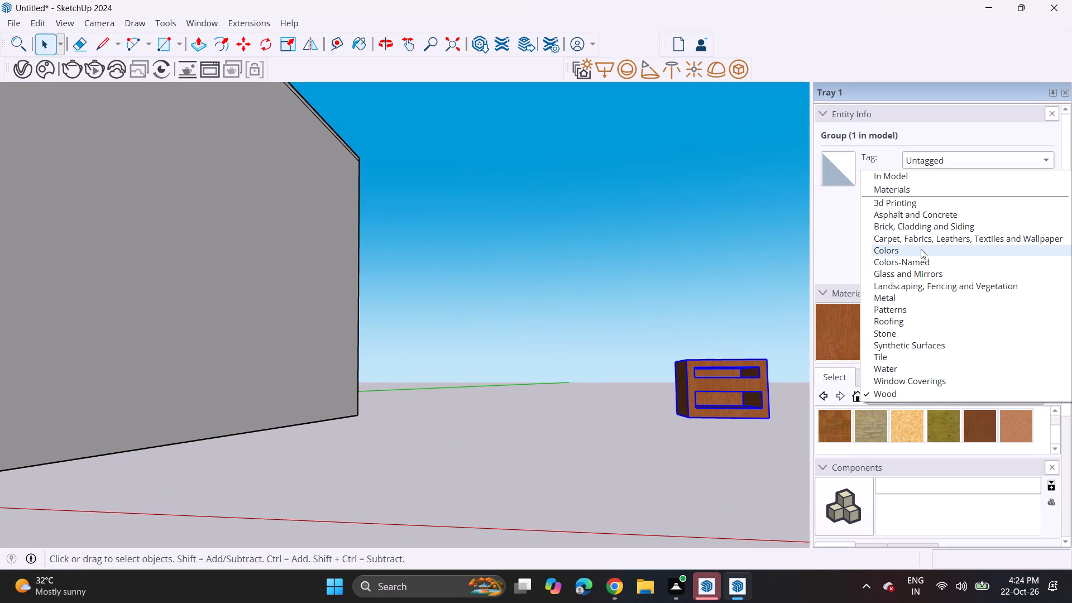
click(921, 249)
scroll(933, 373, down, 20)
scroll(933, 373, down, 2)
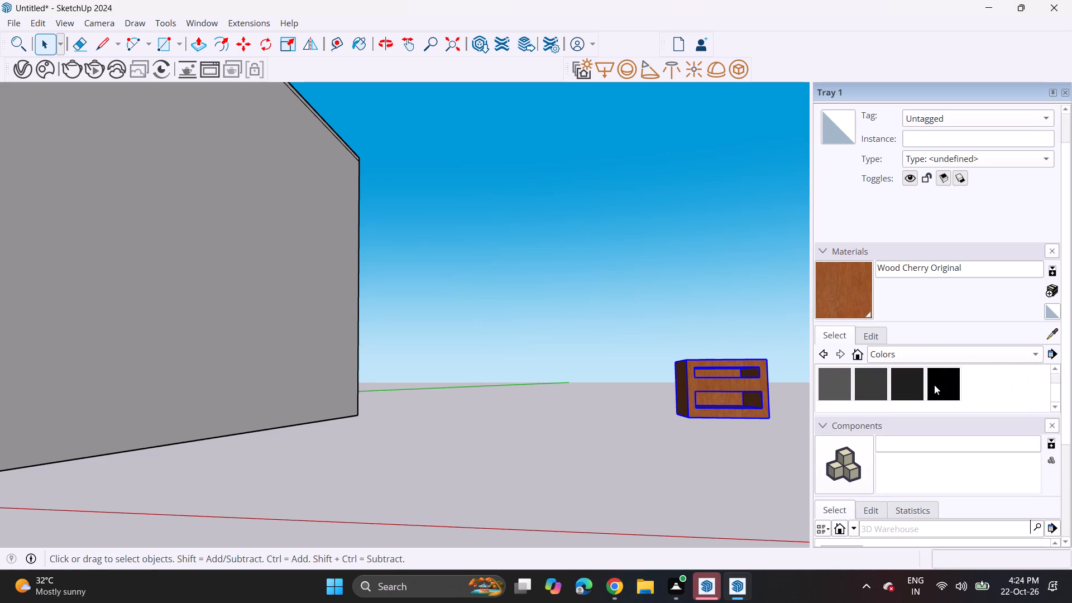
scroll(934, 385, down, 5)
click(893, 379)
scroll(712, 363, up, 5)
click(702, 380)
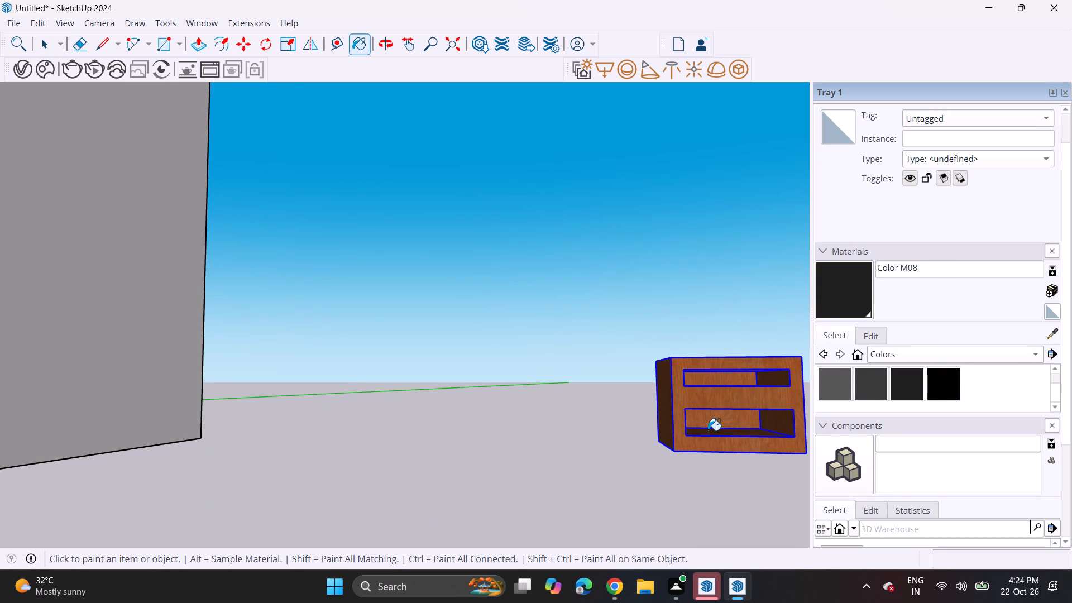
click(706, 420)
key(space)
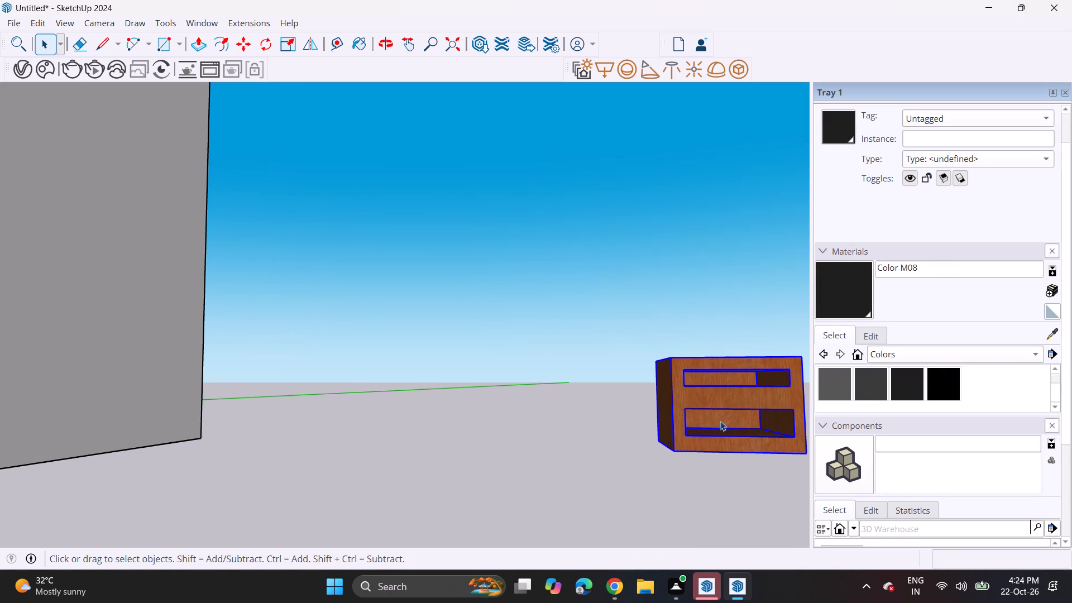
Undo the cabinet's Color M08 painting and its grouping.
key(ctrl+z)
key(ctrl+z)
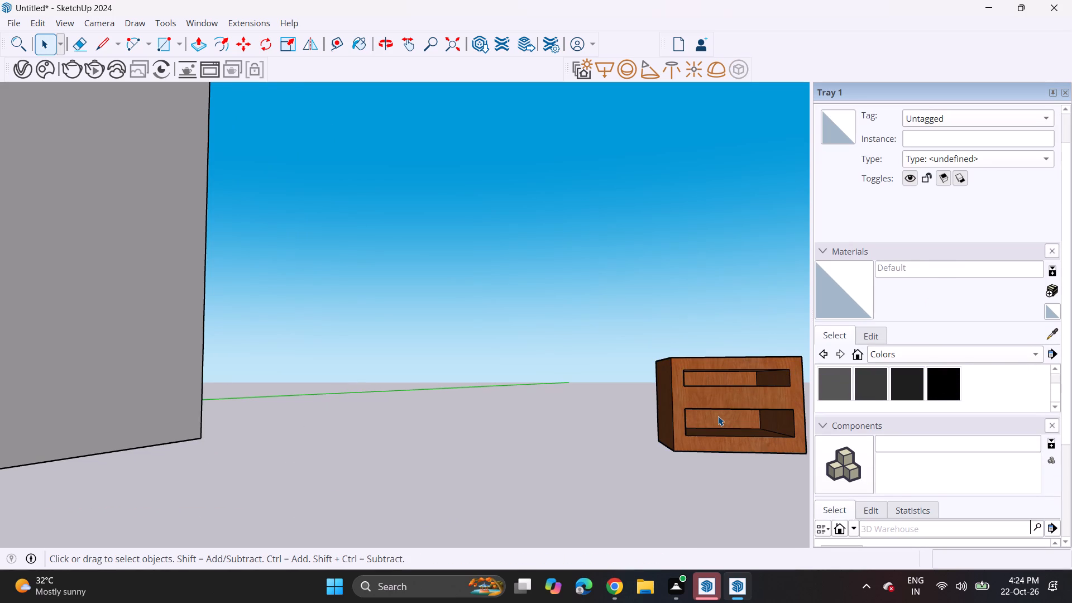
Paint the inner back faces of the ungrouped cabinet's upper and lower openings with Color M08.
click(718, 416)
click(902, 390)
click(695, 425)
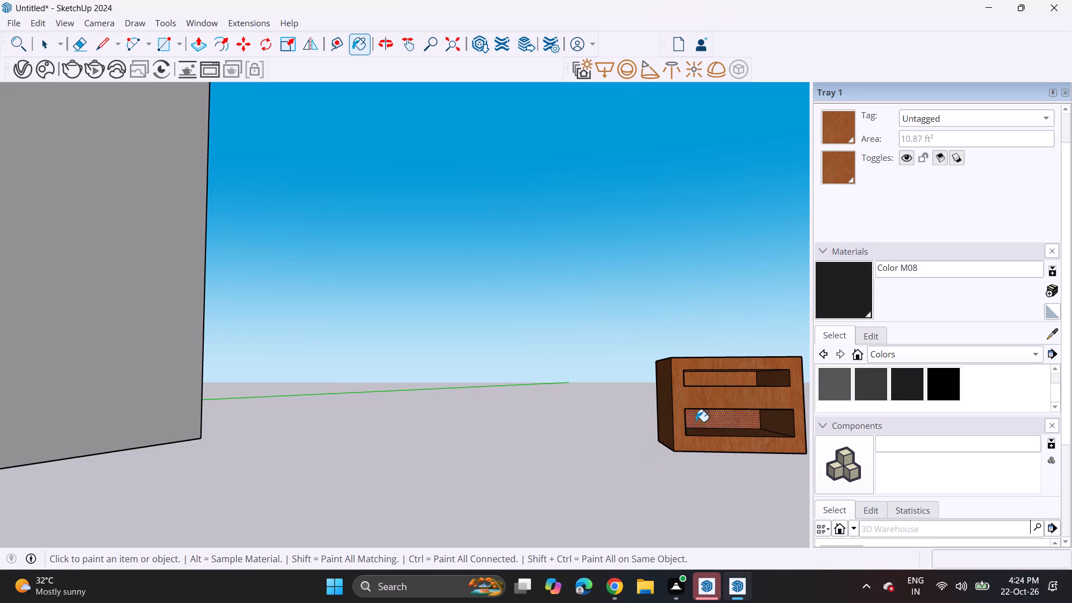
click(712, 381)
key(space)
click(616, 377)
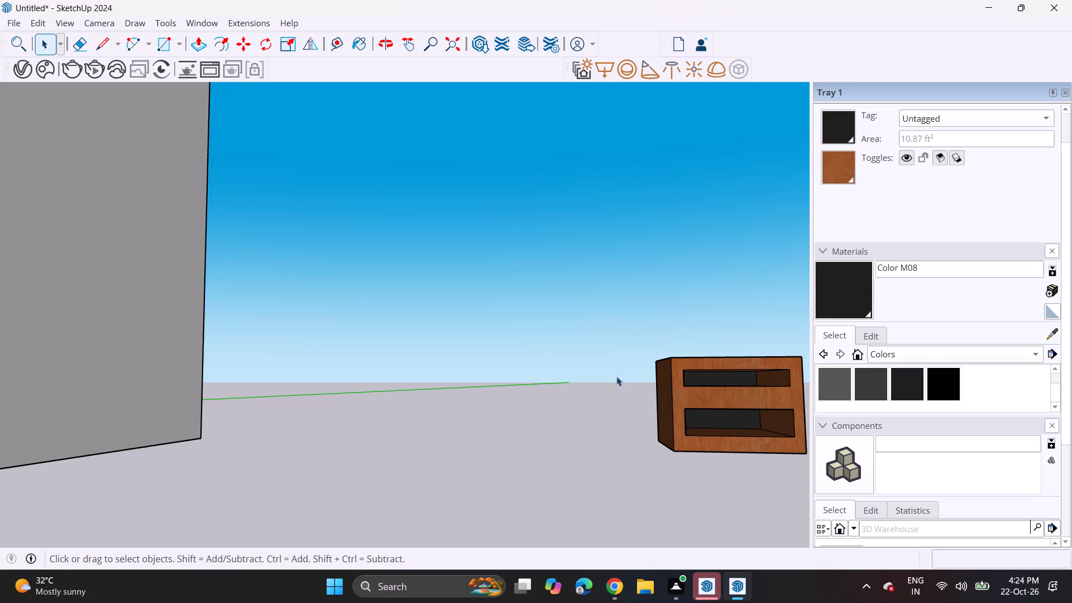
Paint the inner bottom faces of the cabinet's upper and lower openings with Color M08.
scroll(616, 376, down, 6)
middle_drag(645, 331, 663, 367)
scroll(660, 362, down, 1)
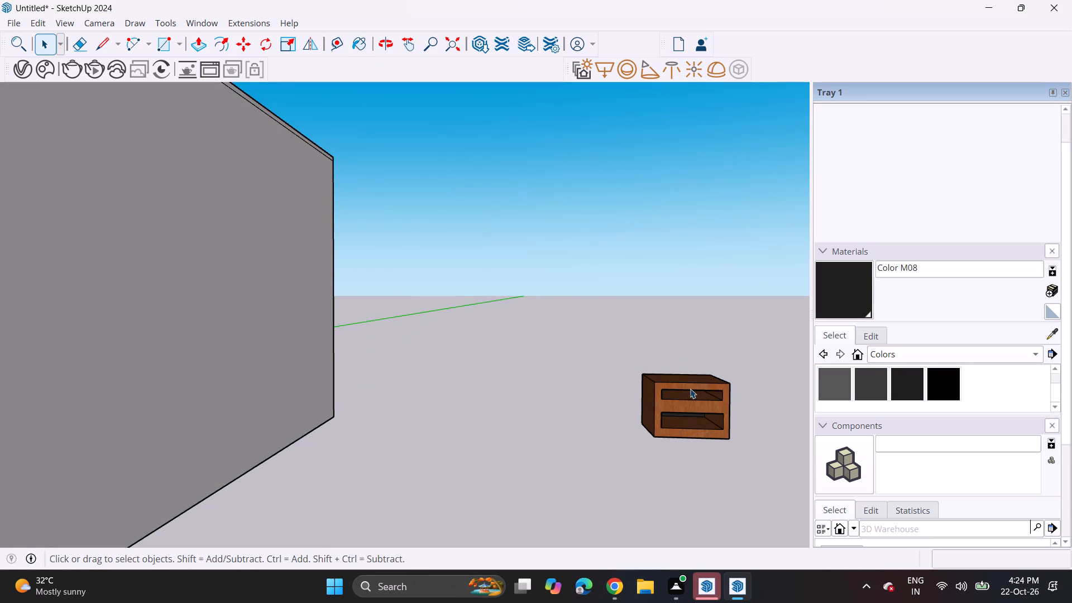
click(866, 389)
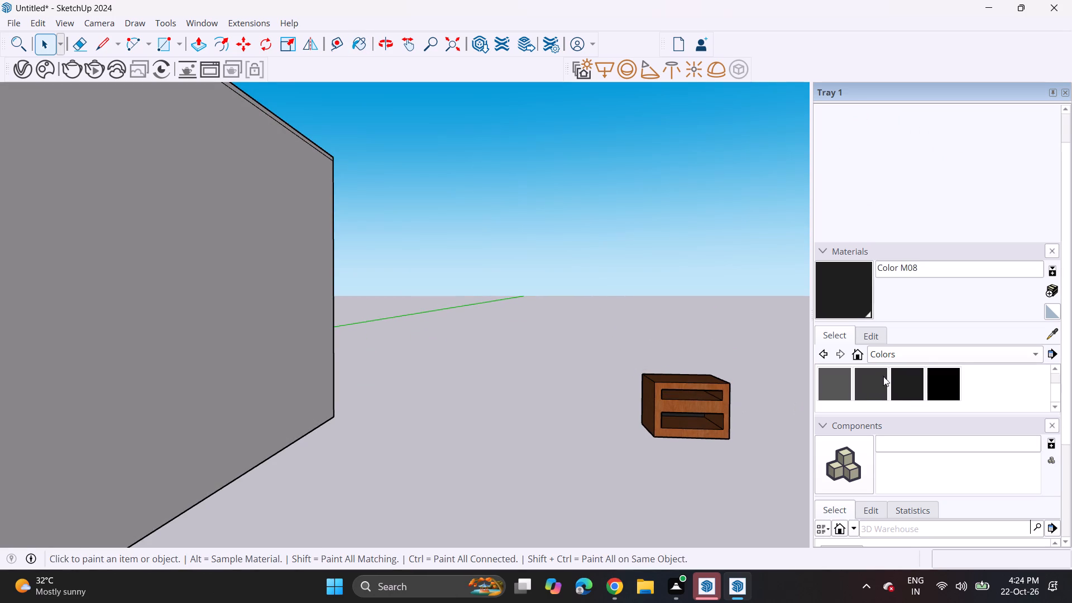
click(899, 385)
scroll(683, 420, up, 4)
click(674, 389)
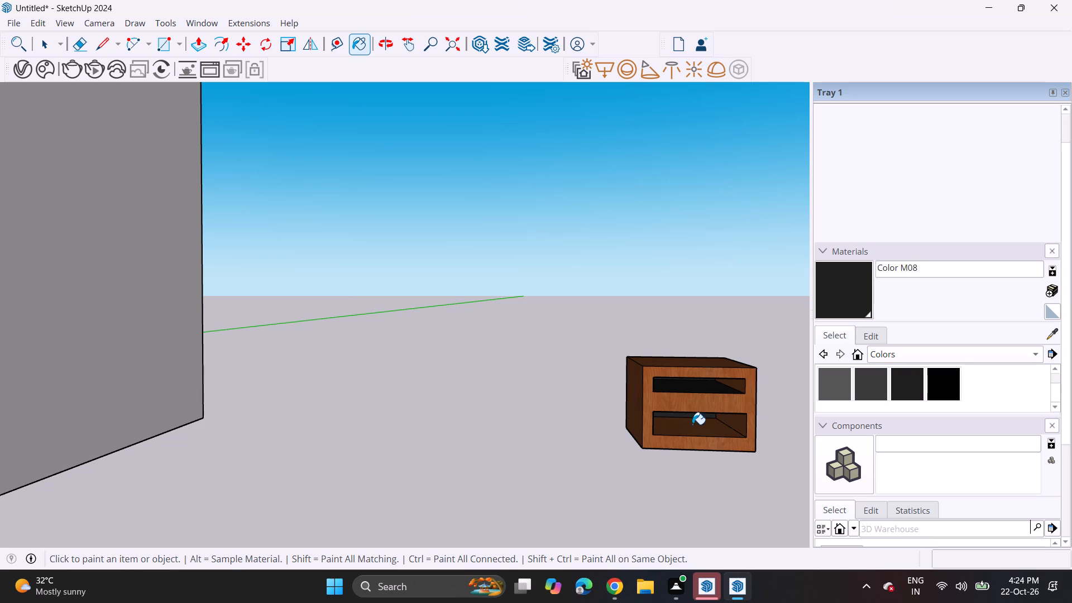
click(692, 425)
scroll(694, 398, down, 5)
key(space)
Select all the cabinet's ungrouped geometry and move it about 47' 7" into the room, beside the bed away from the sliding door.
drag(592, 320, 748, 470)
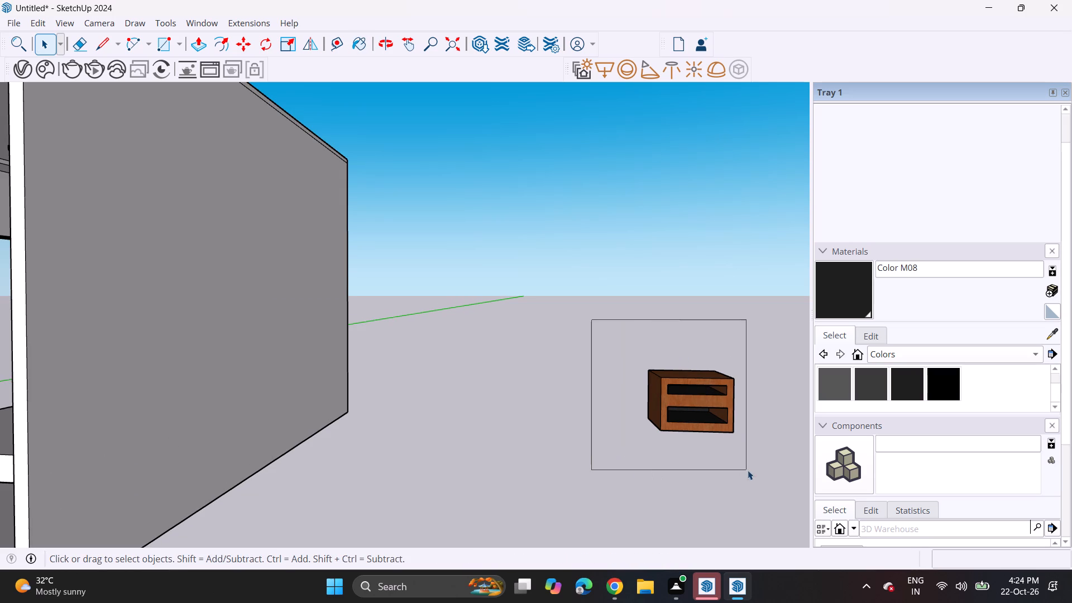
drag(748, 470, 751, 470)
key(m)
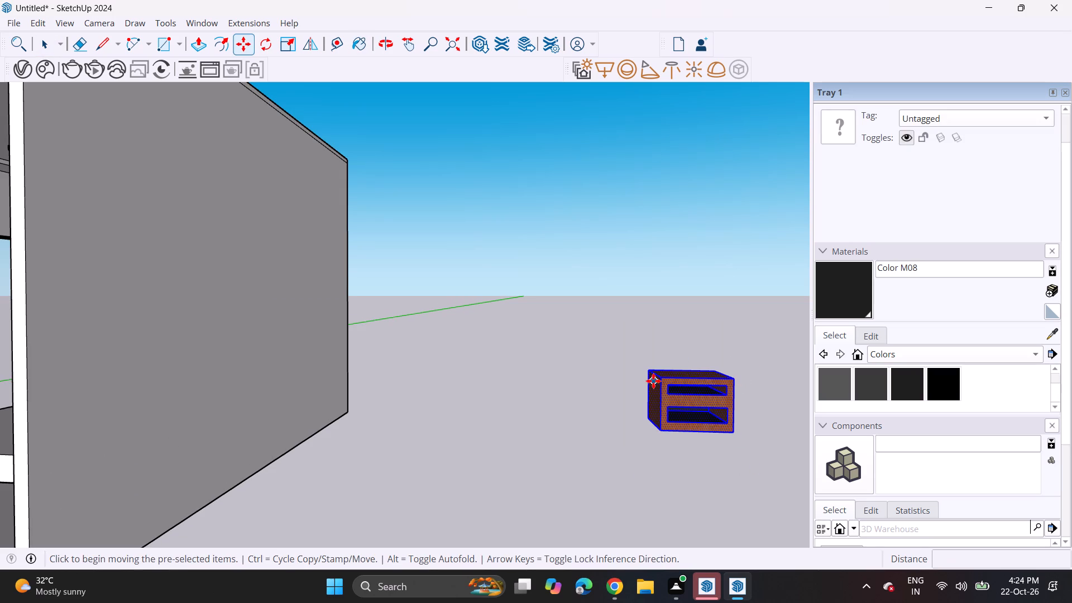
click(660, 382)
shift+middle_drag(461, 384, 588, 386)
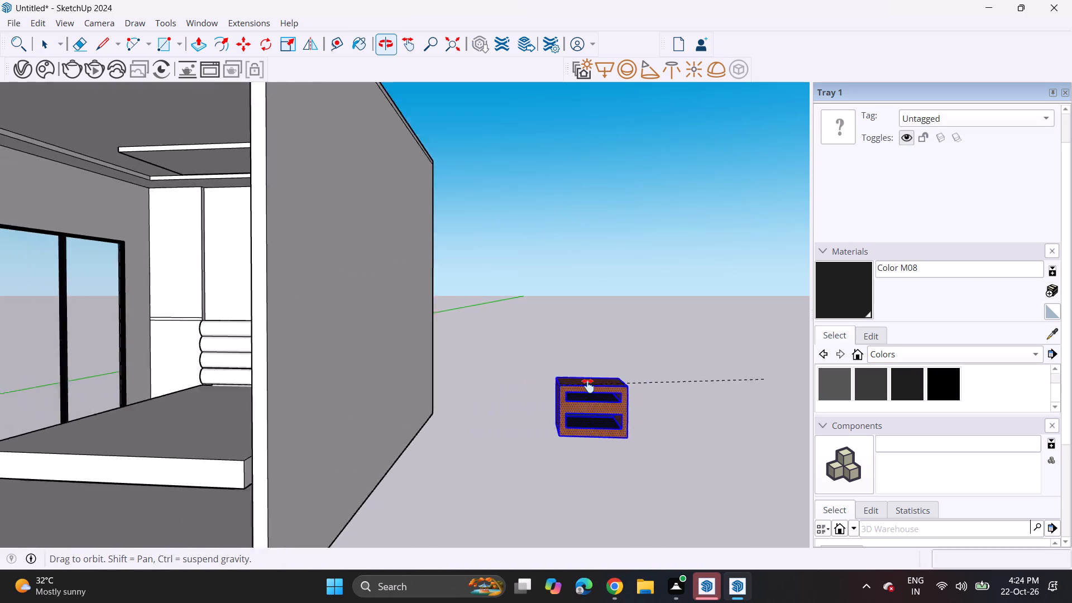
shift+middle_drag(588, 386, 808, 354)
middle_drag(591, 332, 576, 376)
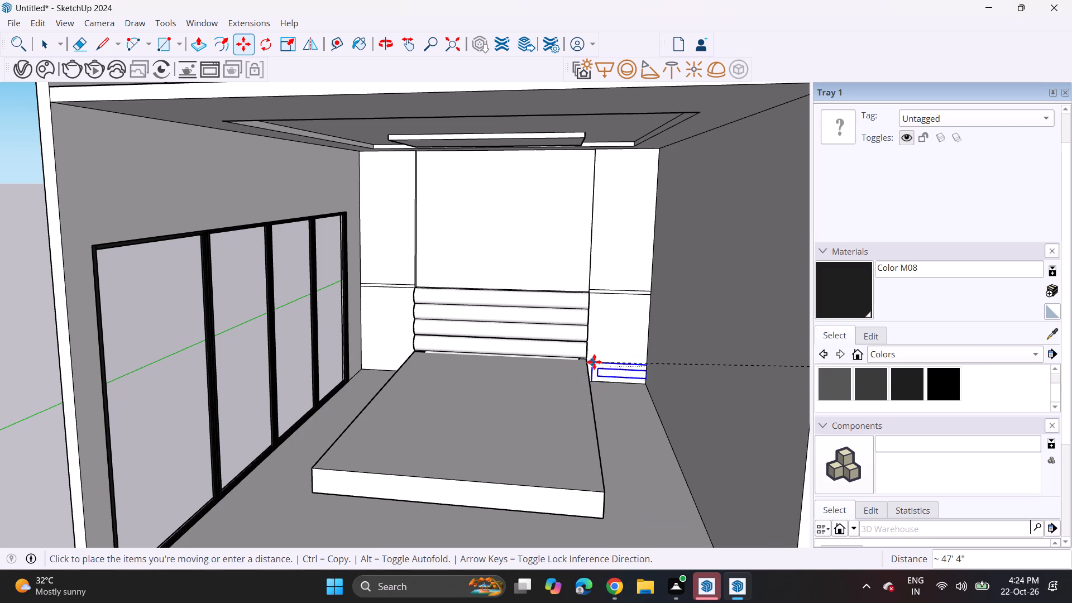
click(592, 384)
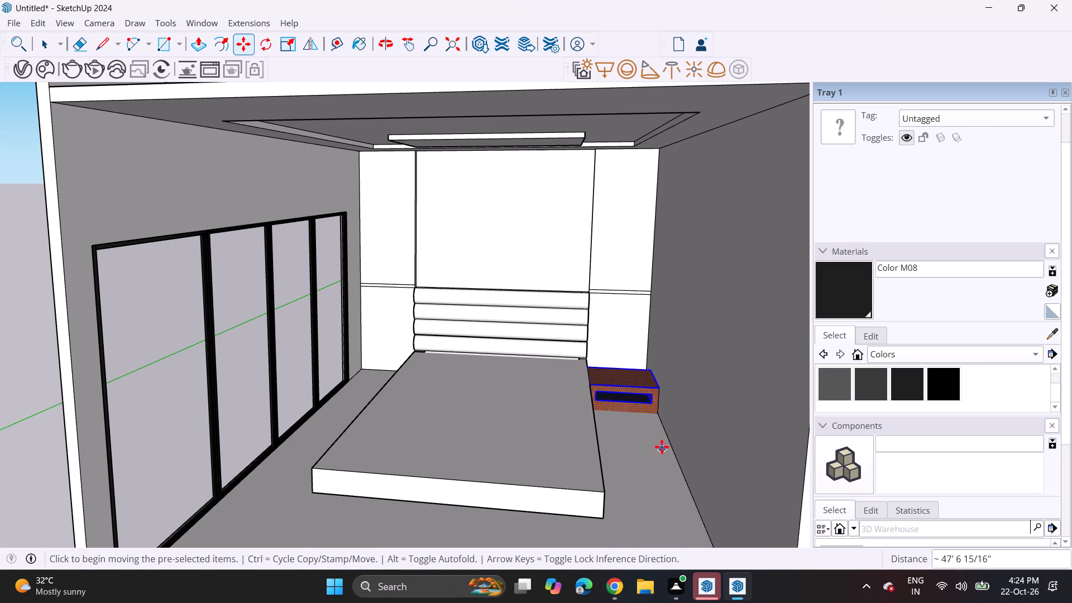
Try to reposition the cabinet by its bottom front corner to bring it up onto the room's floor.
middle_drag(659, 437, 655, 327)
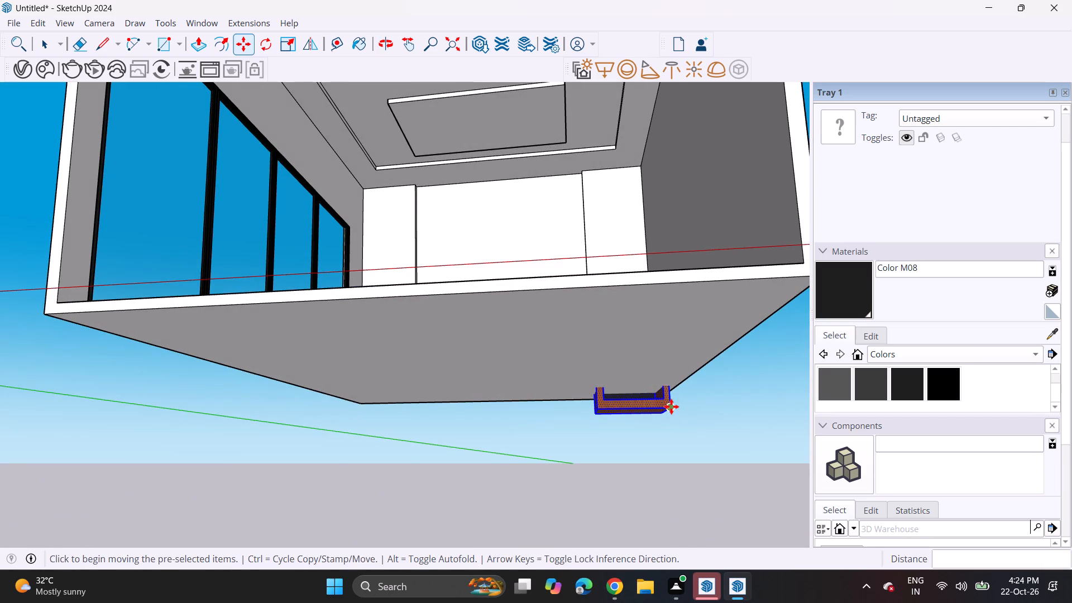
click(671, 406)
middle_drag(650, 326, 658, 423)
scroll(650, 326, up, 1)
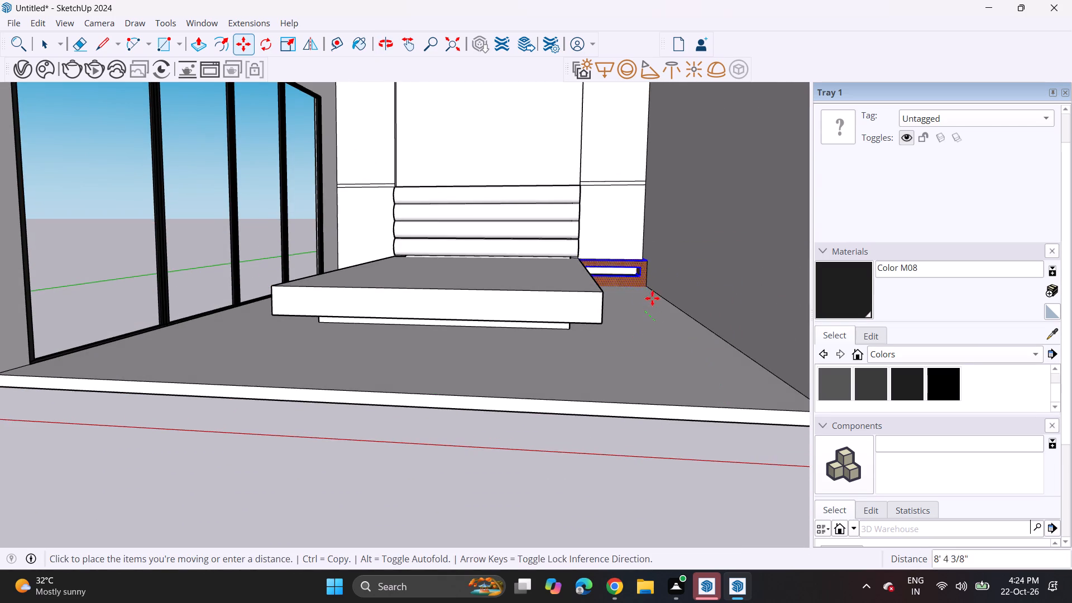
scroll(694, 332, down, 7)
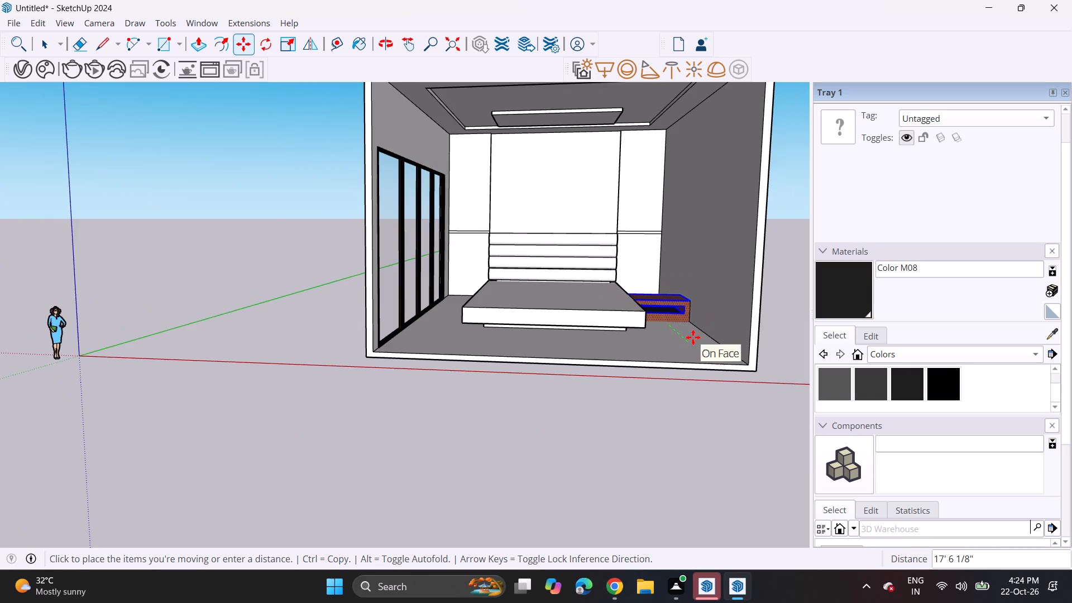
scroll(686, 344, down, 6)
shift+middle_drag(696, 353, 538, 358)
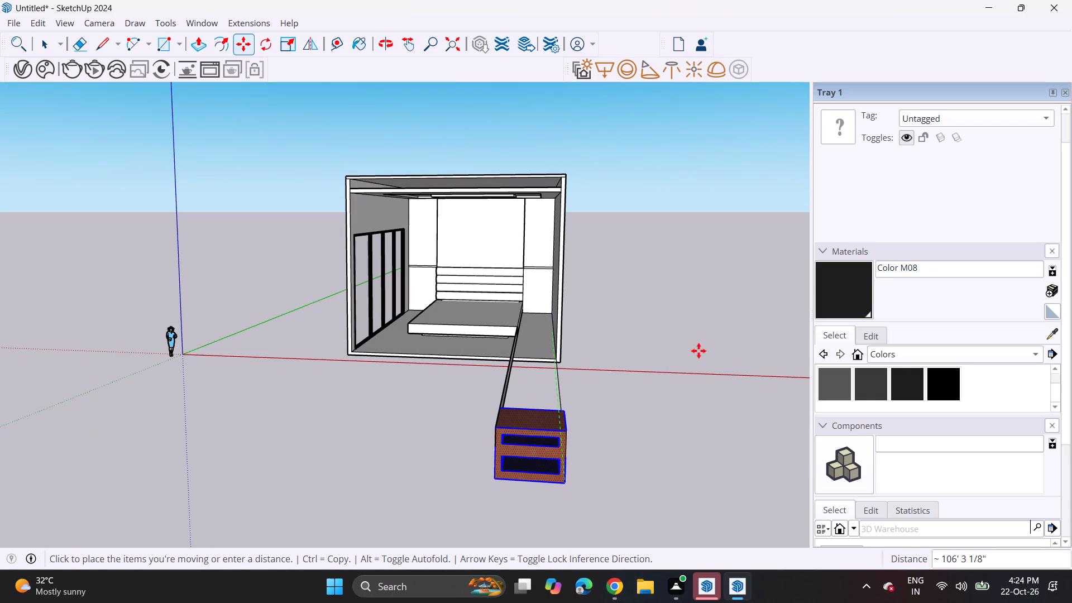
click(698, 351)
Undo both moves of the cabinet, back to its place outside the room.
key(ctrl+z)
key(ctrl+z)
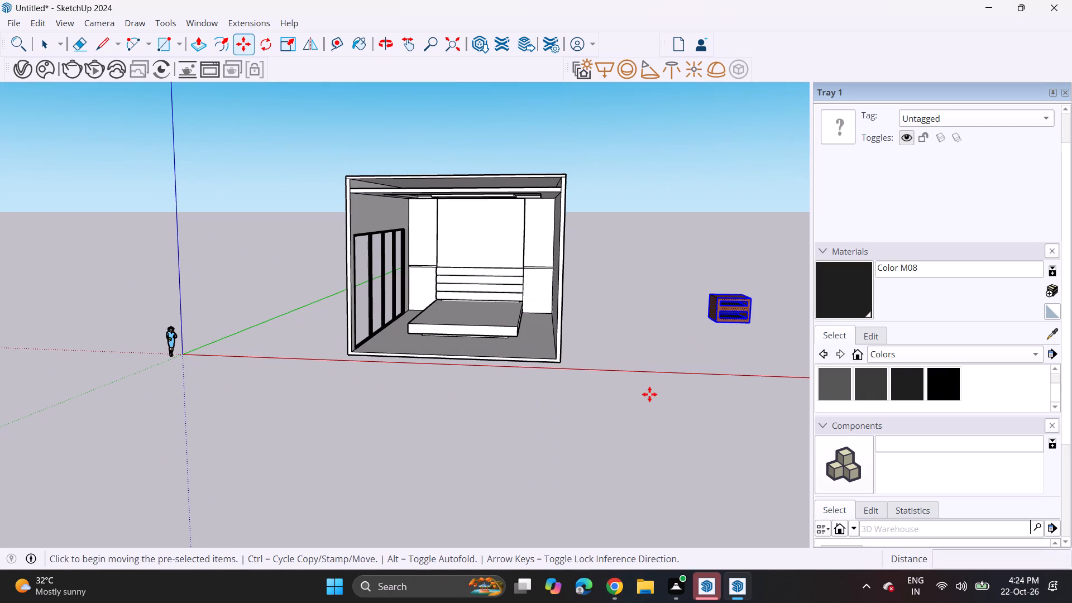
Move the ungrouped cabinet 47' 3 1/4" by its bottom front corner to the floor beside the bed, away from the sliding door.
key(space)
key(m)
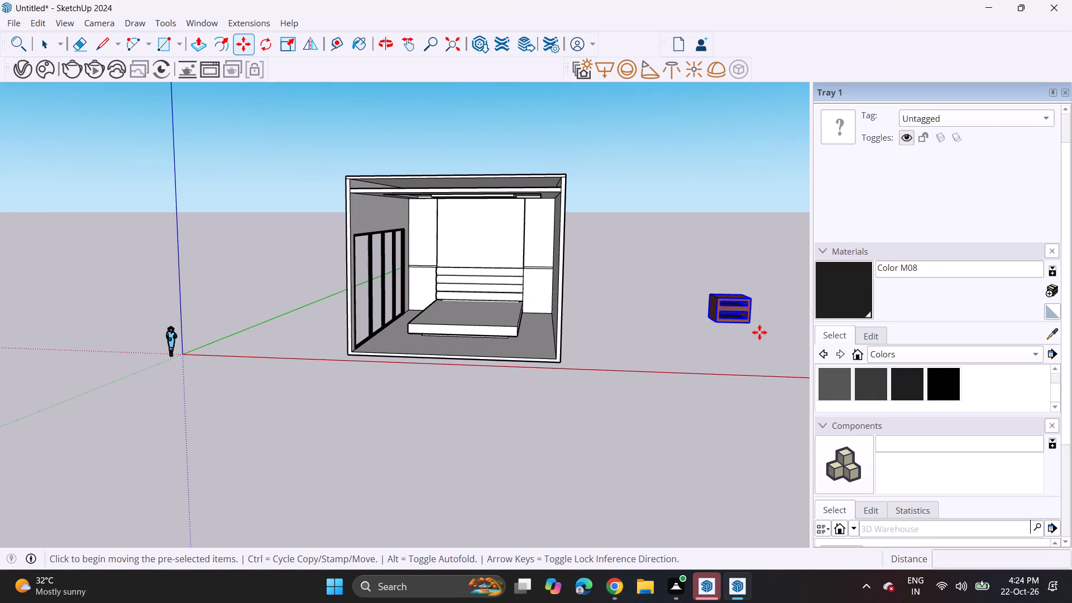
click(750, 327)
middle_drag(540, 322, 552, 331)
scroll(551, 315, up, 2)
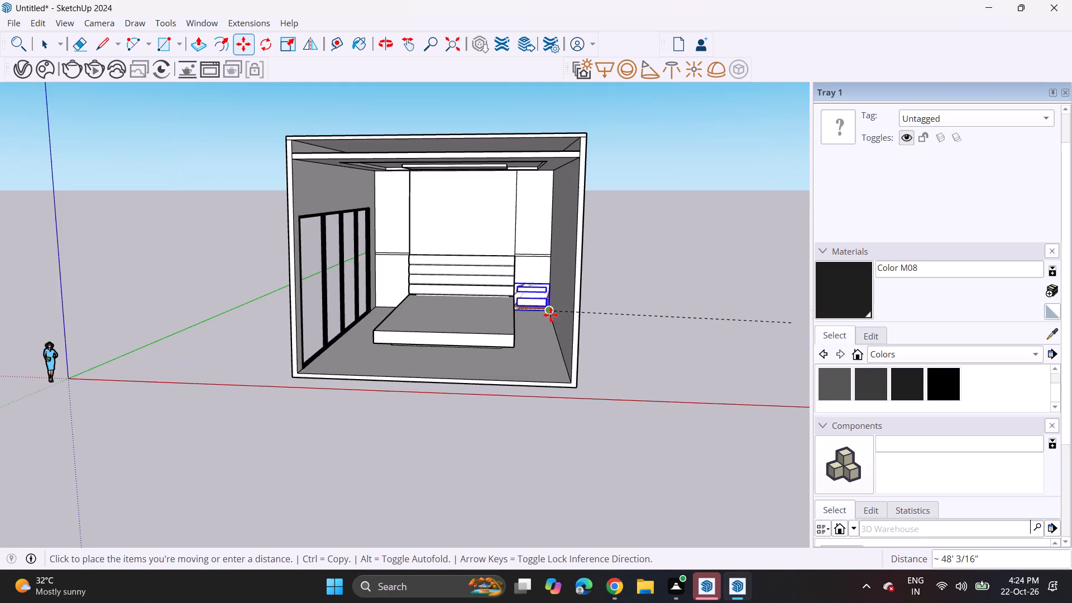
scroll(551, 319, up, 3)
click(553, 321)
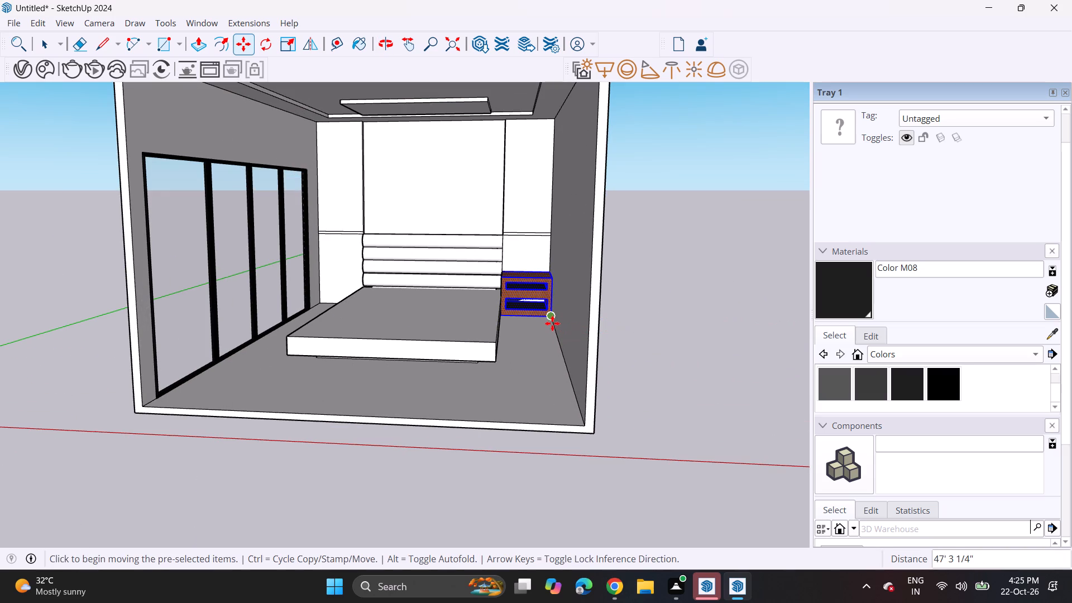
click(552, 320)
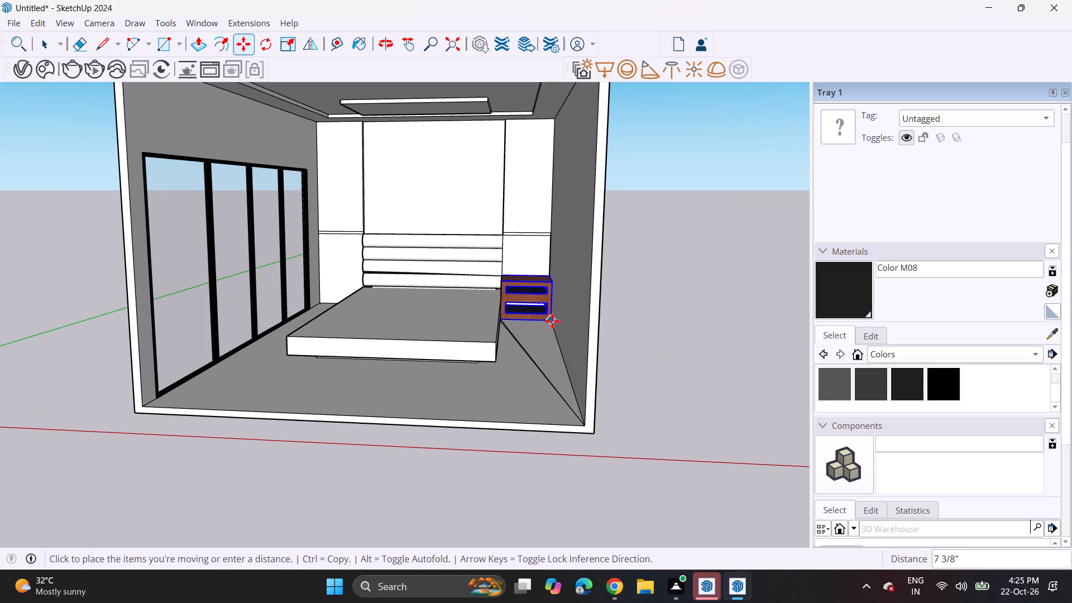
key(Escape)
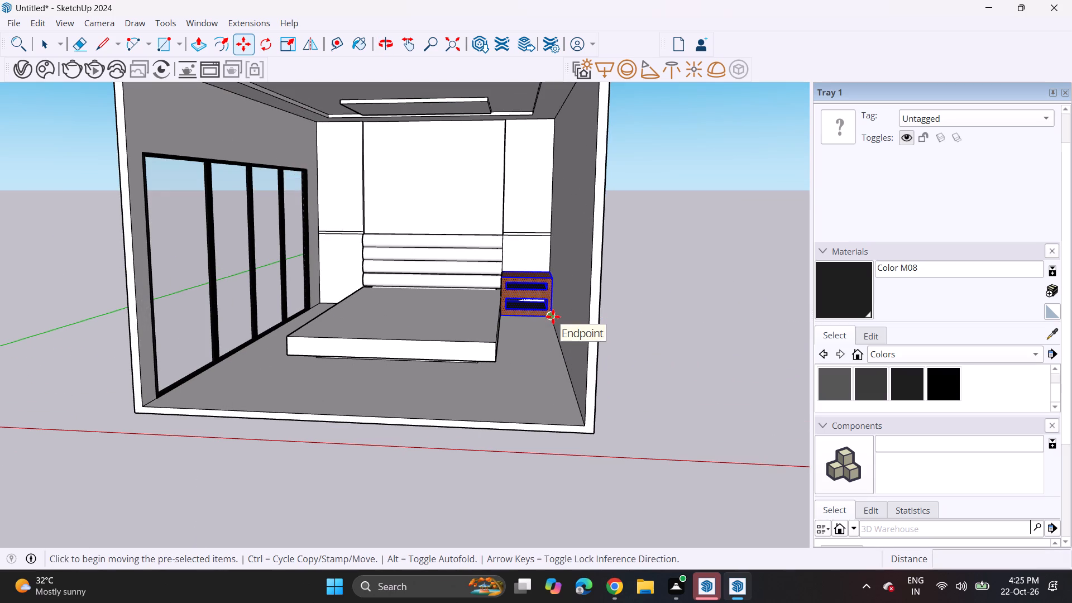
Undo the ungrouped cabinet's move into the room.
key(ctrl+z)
Select all of the cabinet's geometry outside the room and make it a group.
scroll(551, 319, down, 7)
key(space)
drag(670, 276, 739, 340)
right_click(706, 317)
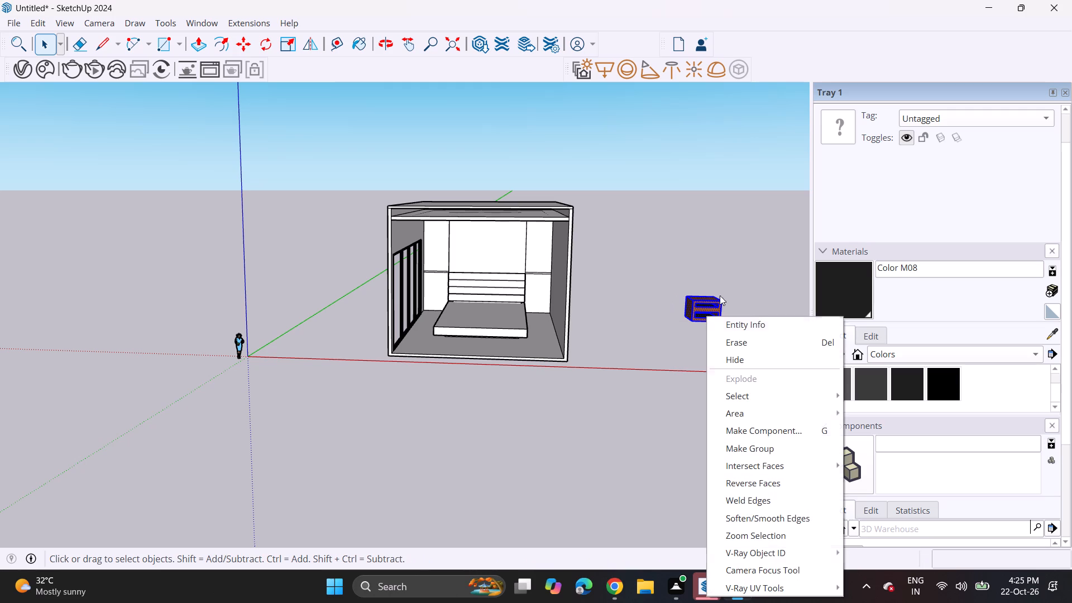
click(758, 449)
Move the cabinet group by its bottom front corner onto the room's floor beside the bed, against the wall opposite the sliding door.
key(m)
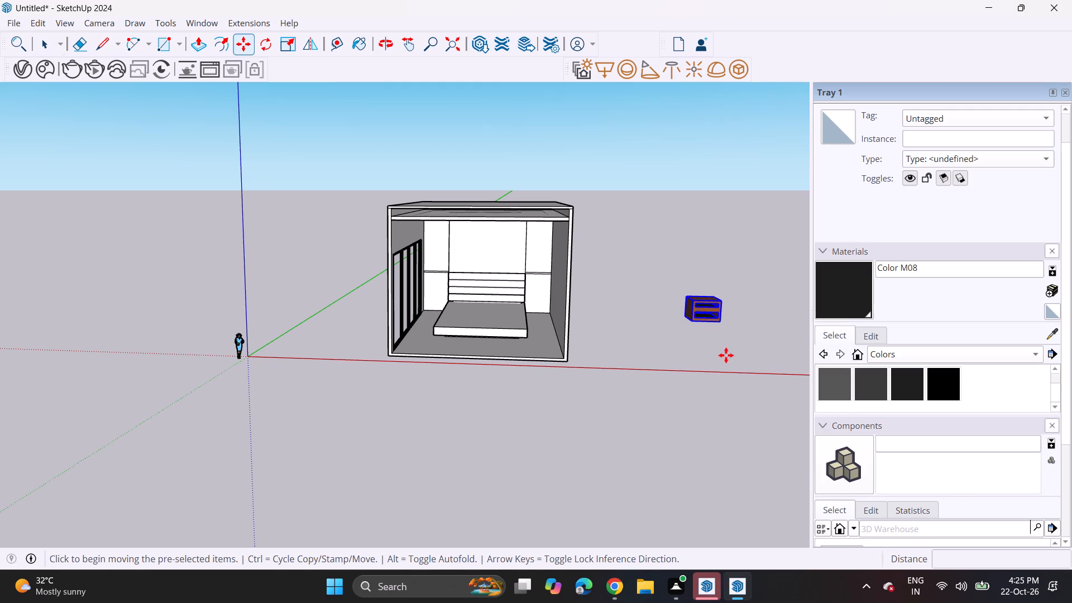
click(724, 323)
middle_drag(514, 329, 573, 362)
scroll(562, 308, up, 9)
click(535, 309)
Copy the cabinet group 30' 9 13/16" along the red axis to the bed's other side, next to the sliding door.
click(533, 310)
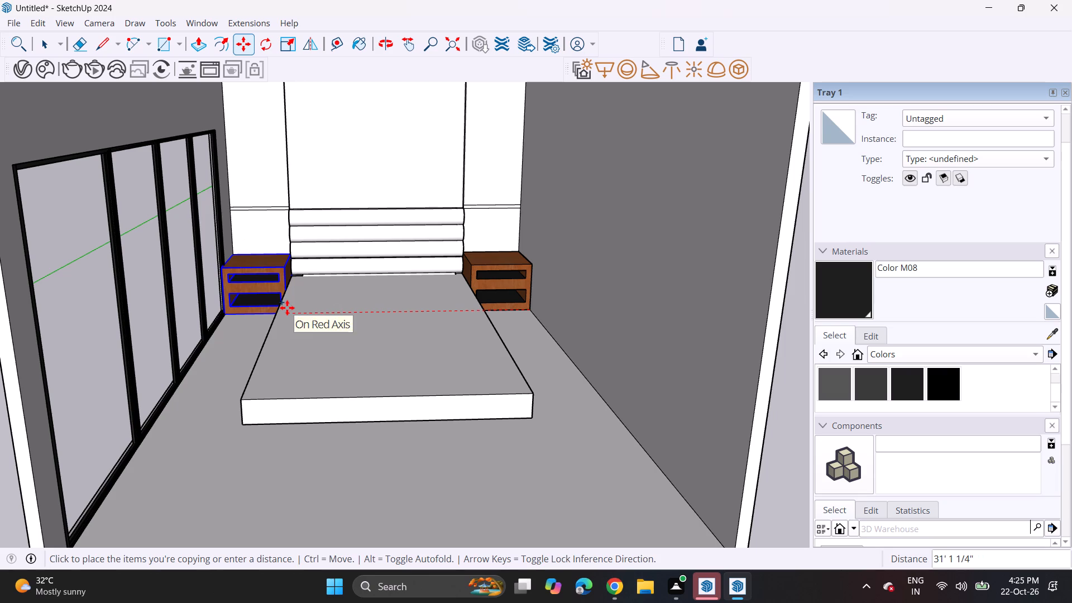
click(289, 306)
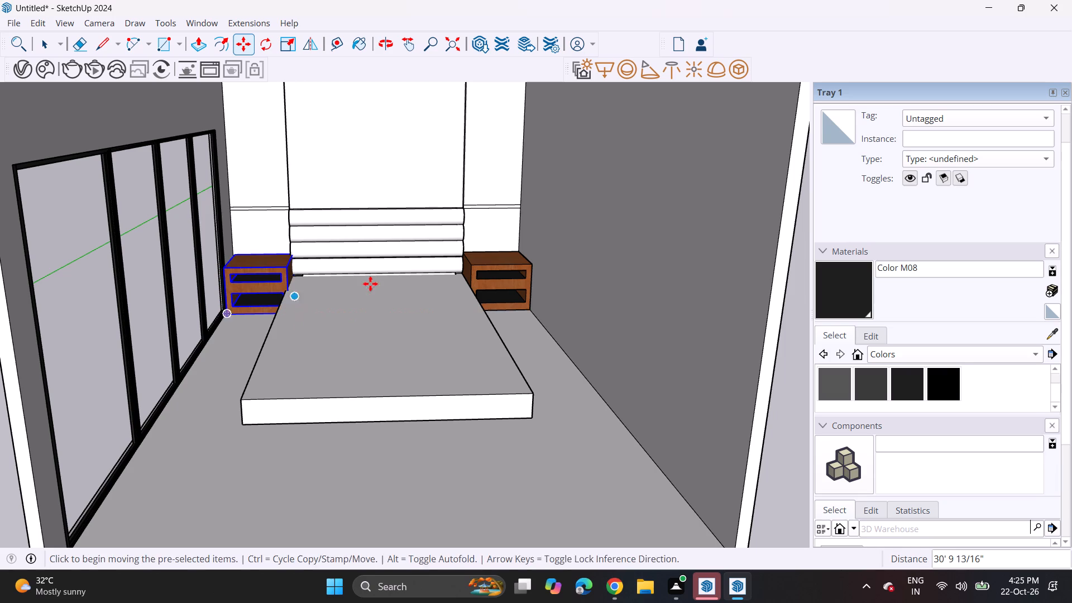
key(space)
scroll(526, 315, down, 6)
middle_drag(554, 308, 511, 274)
click(679, 299)
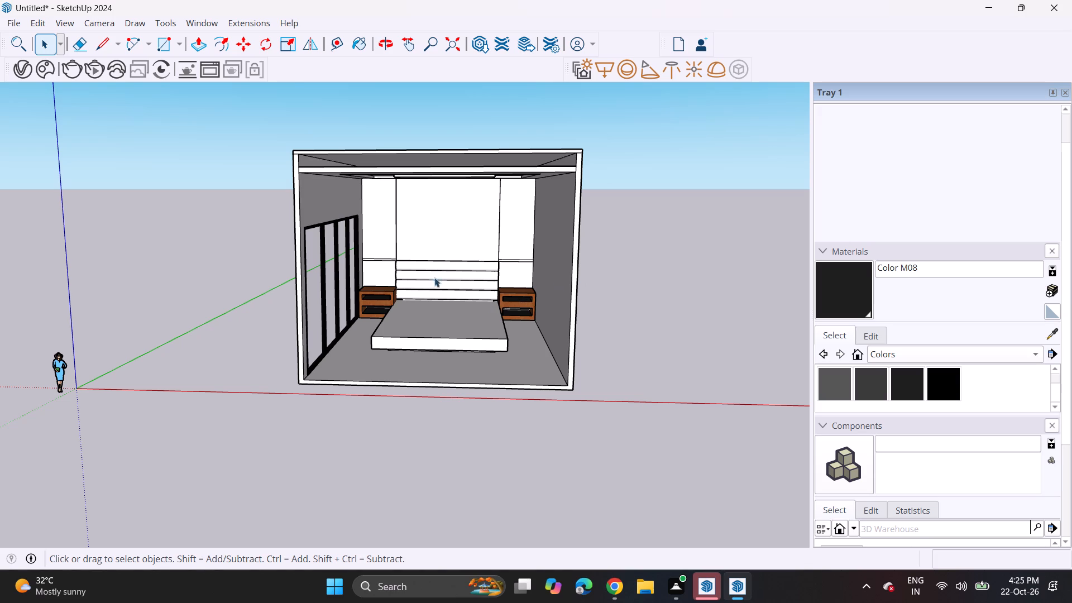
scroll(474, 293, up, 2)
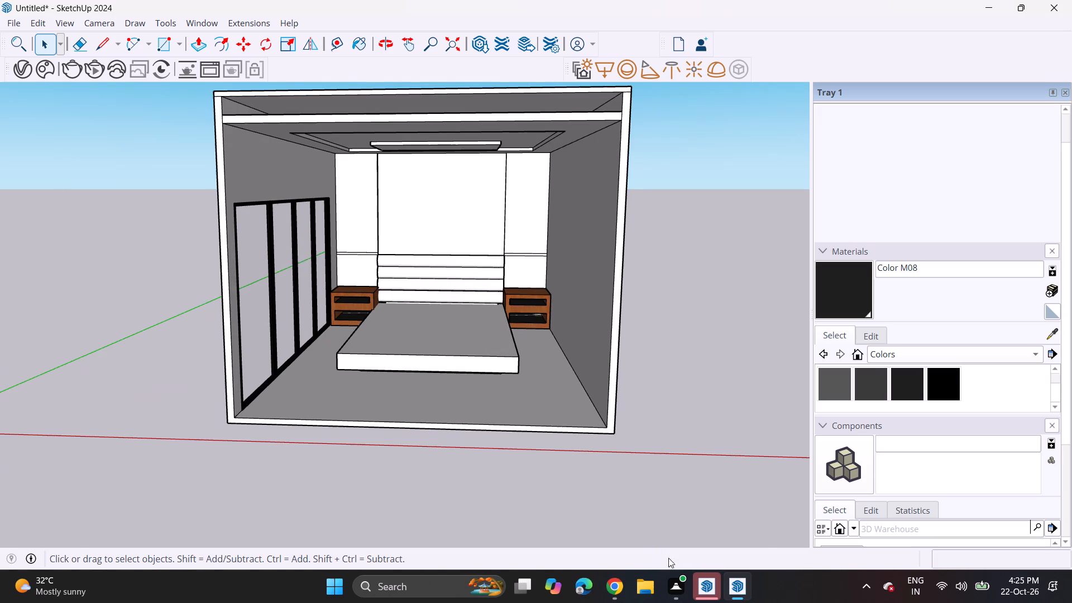
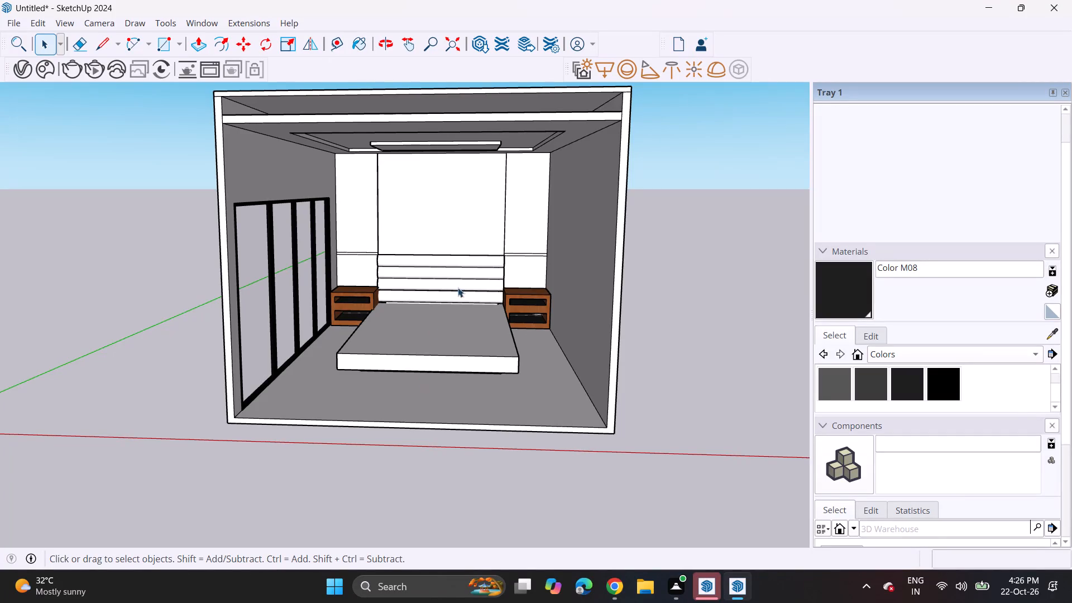
Copy the ceiling edge along the wall opposite the sliding door 1' 2" inward, parallel to that wall.
middle_drag(509, 209, 518, 155)
scroll(548, 149, up, 6)
click(558, 150)
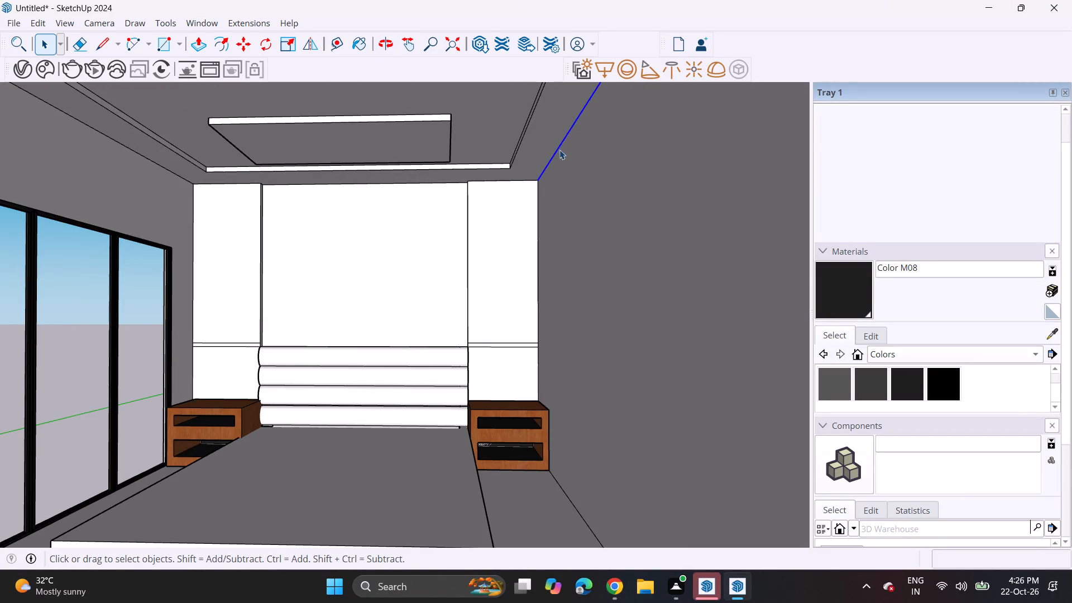
scroll(559, 150, up, 4)
key(m)
click(527, 189)
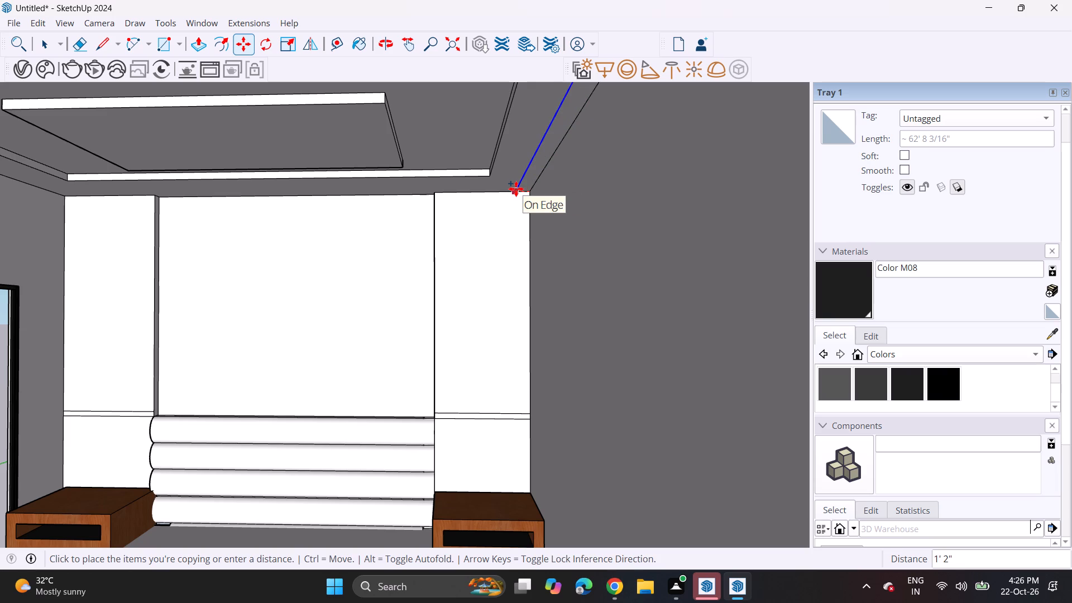
click(516, 191)
Push the narrow ceiling strip along the wall opposite the sliding door up 9 1/2" to form a recess.
scroll(508, 186, down, 7)
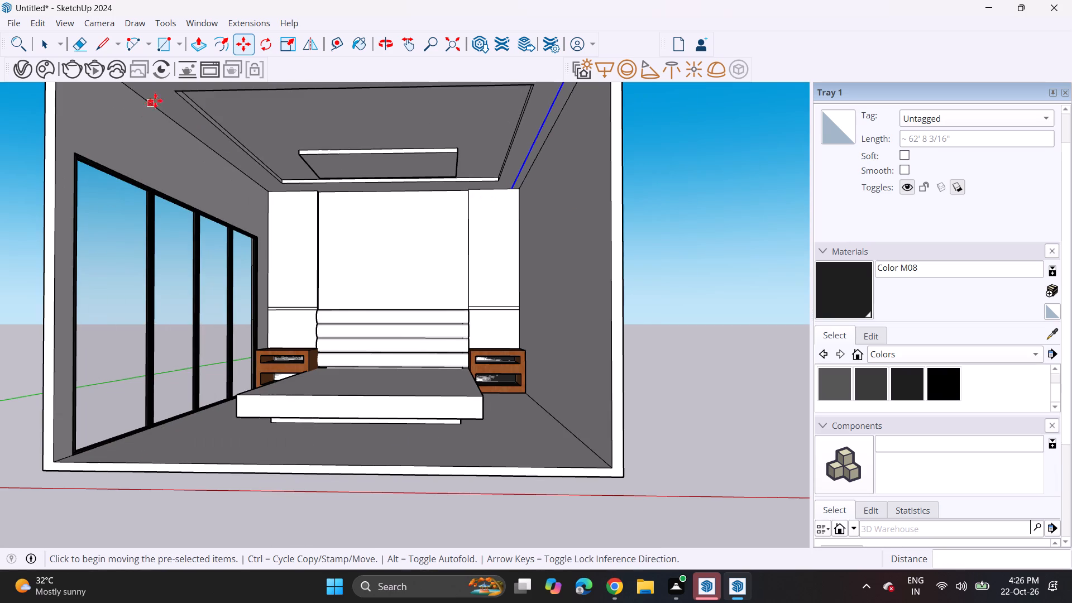
click(197, 40)
click(537, 152)
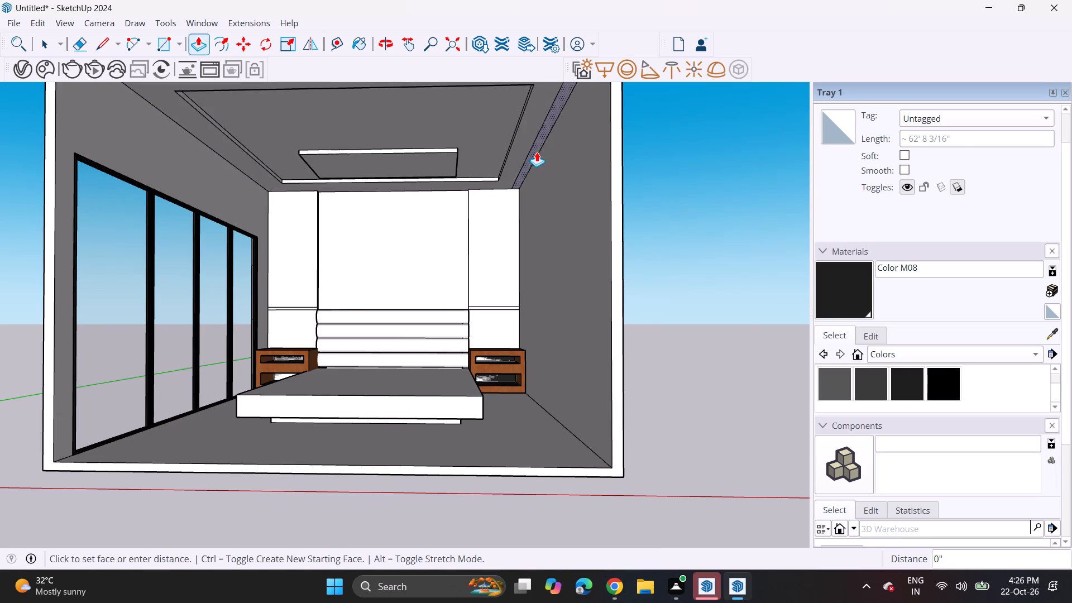
click(538, 140)
Import the oeillet+feston+nino+blanc curtain model from the Downloads folder.
middle_drag(520, 166, 532, 188)
click(19, 24)
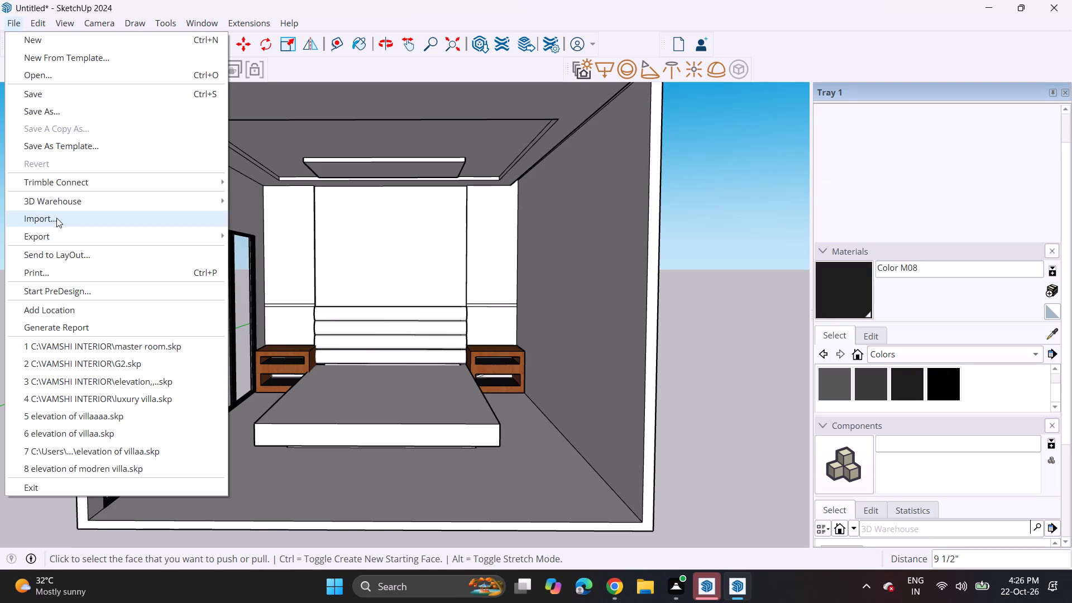
click(56, 221)
scroll(258, 219, down, 2)
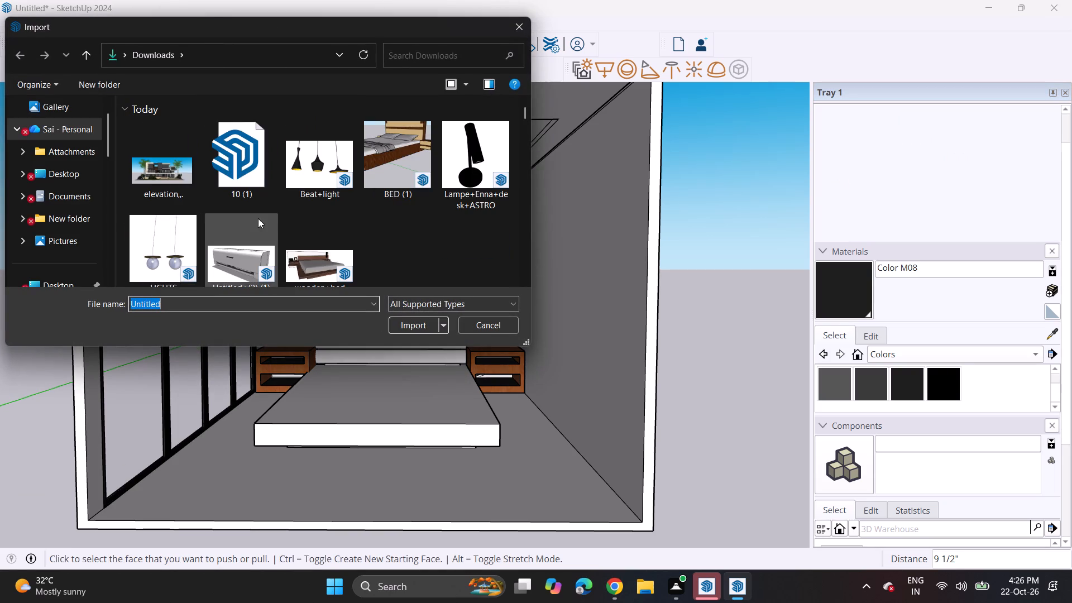
scroll(258, 218, down, 19)
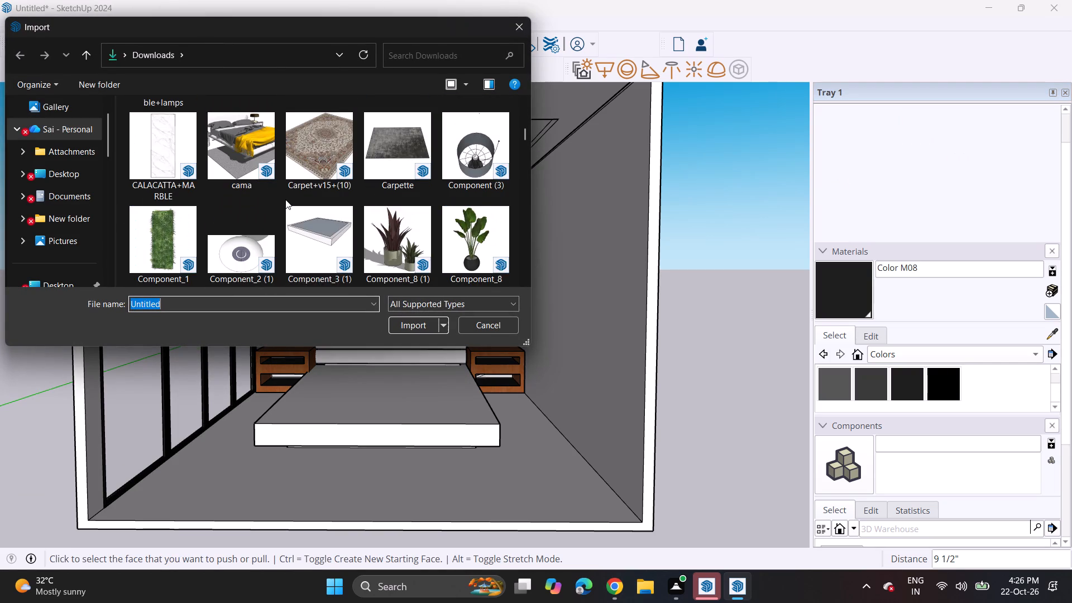
scroll(288, 199, down, 8)
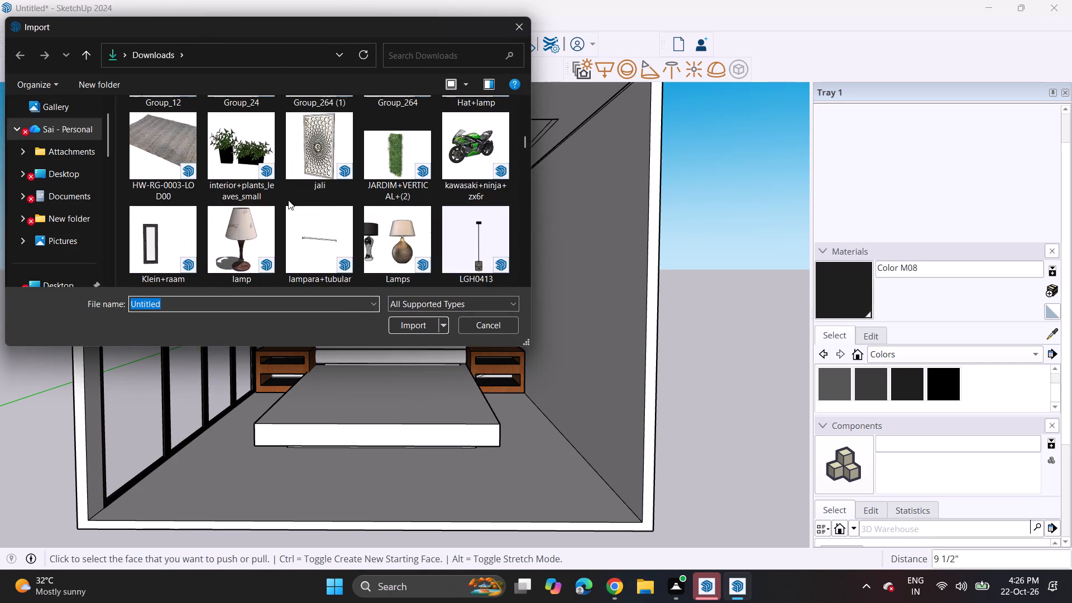
scroll(288, 200, down, 3)
click(326, 132)
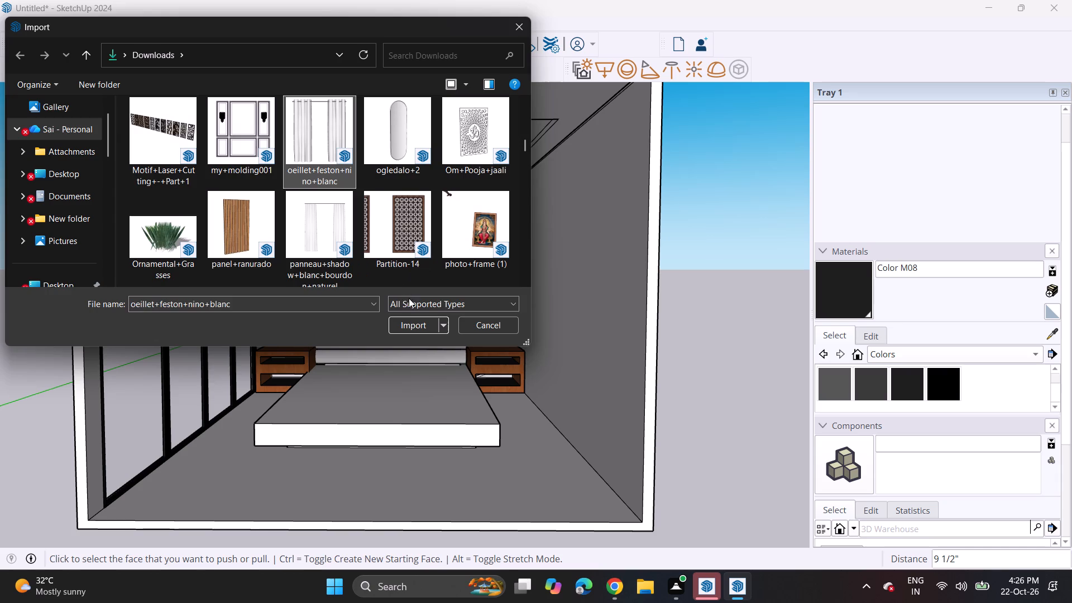
click(403, 320)
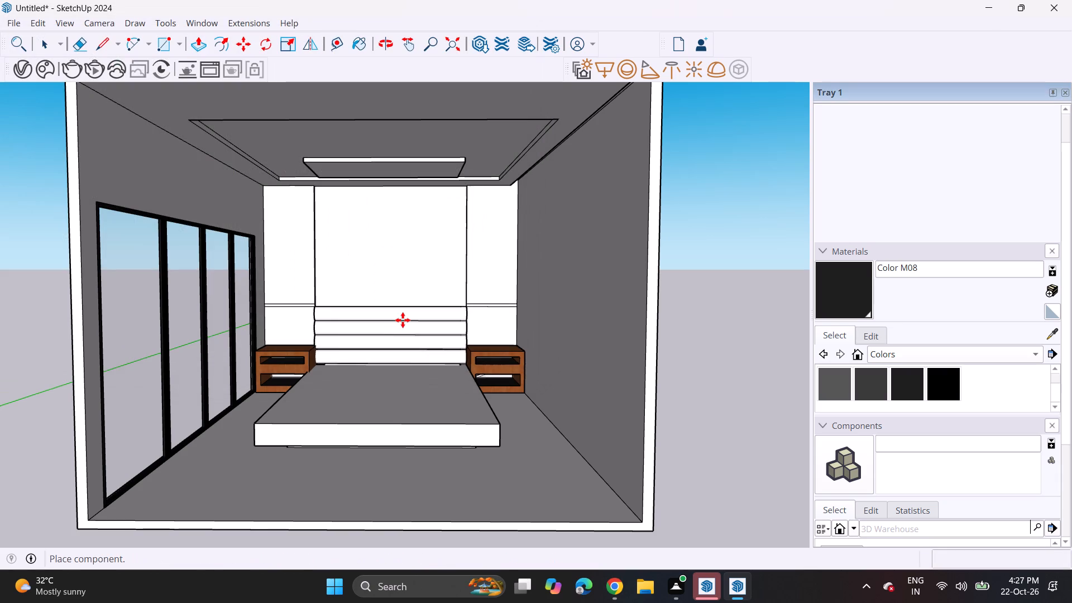
Place the imported curtain near the foot of the bed at the room's open front.
scroll(386, 330, down, 8)
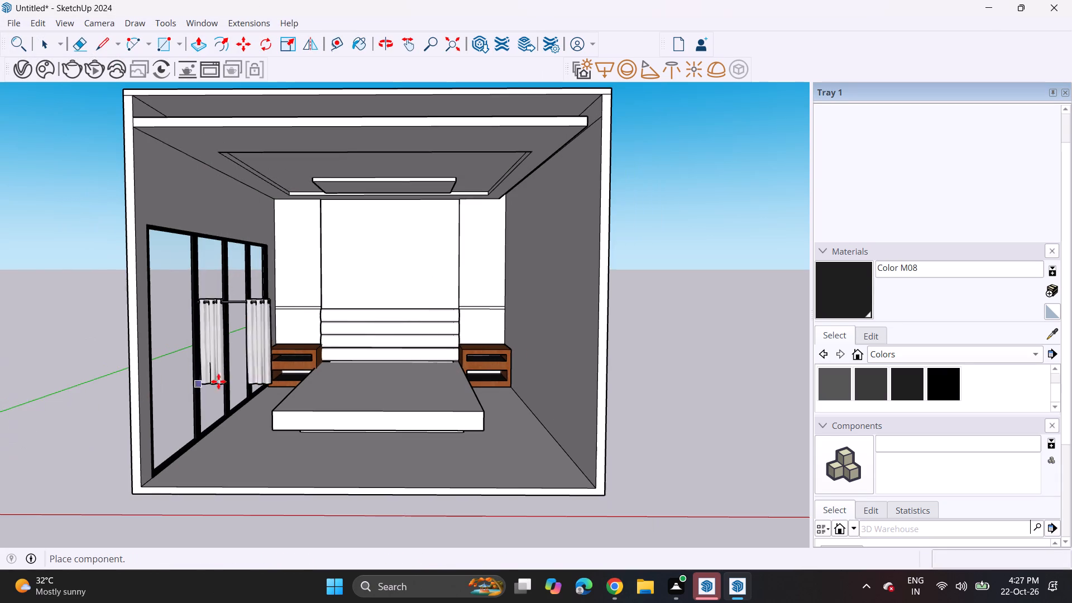
scroll(226, 385, down, 1)
middle_drag(229, 385, 324, 434)
scroll(357, 415, down, 5)
shift+middle_drag(422, 441, 332, 268)
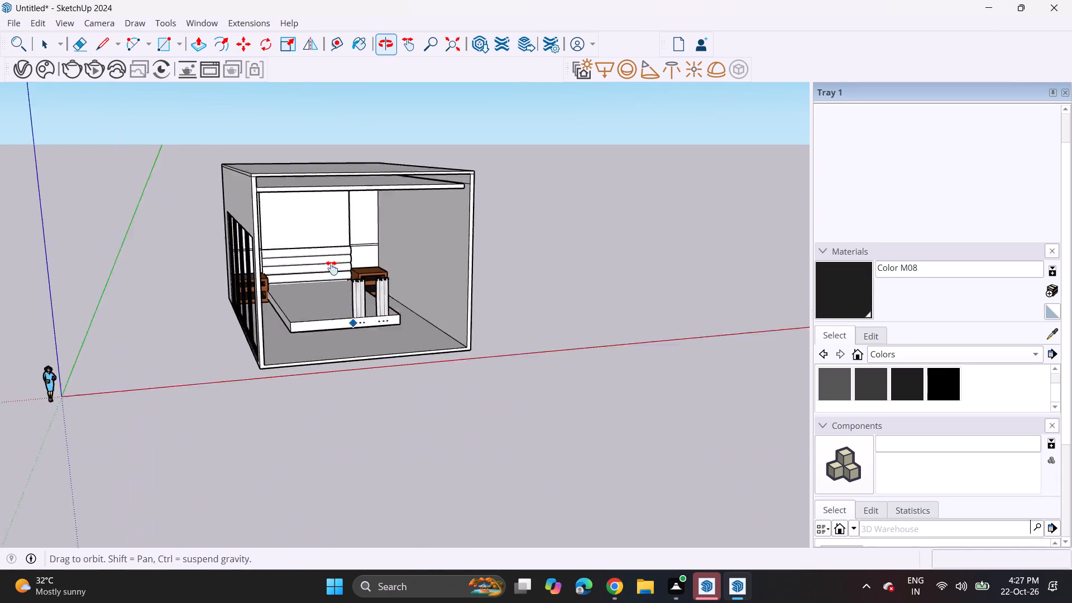
shift+middle_drag(332, 268, 322, 232)
middle_drag(322, 231, 384, 346)
click(369, 335)
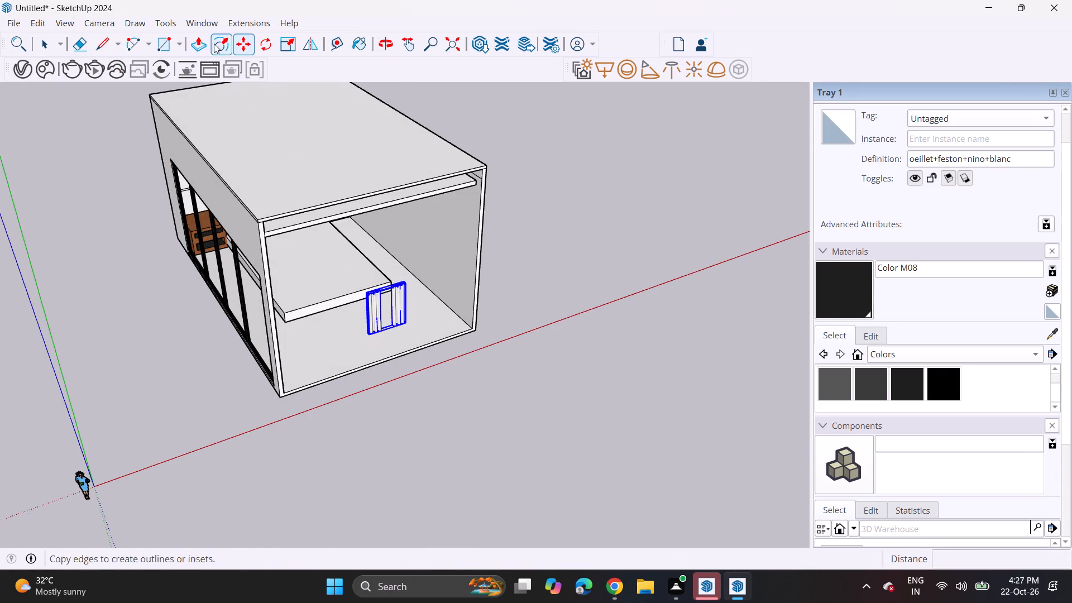
Rotate the curtain about a quarter turn horizontally around a point outside the room, parallel to the side walls.
click(265, 40)
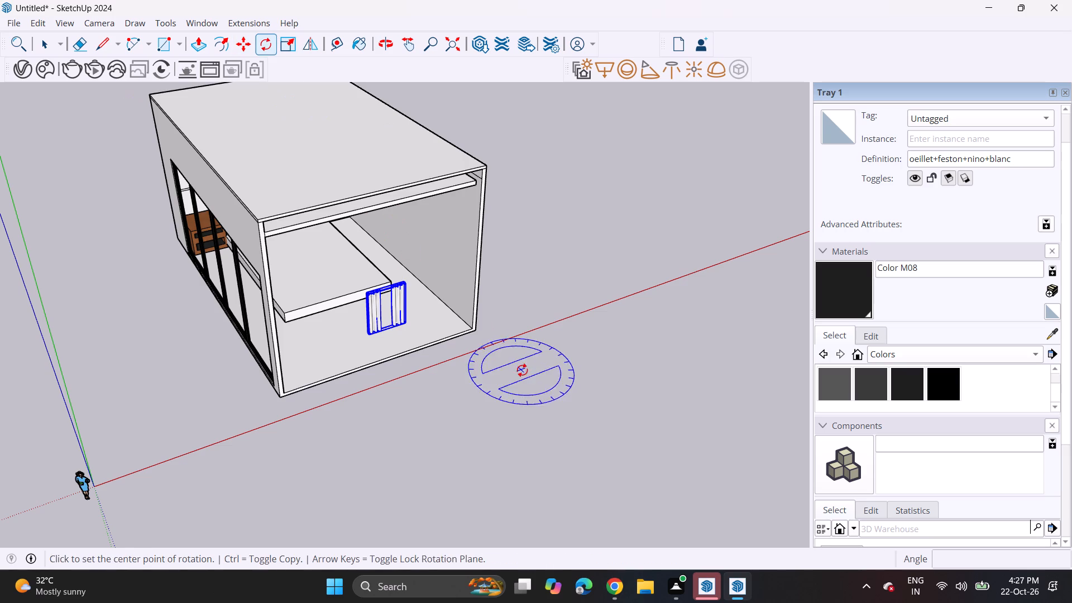
click(489, 393)
click(536, 367)
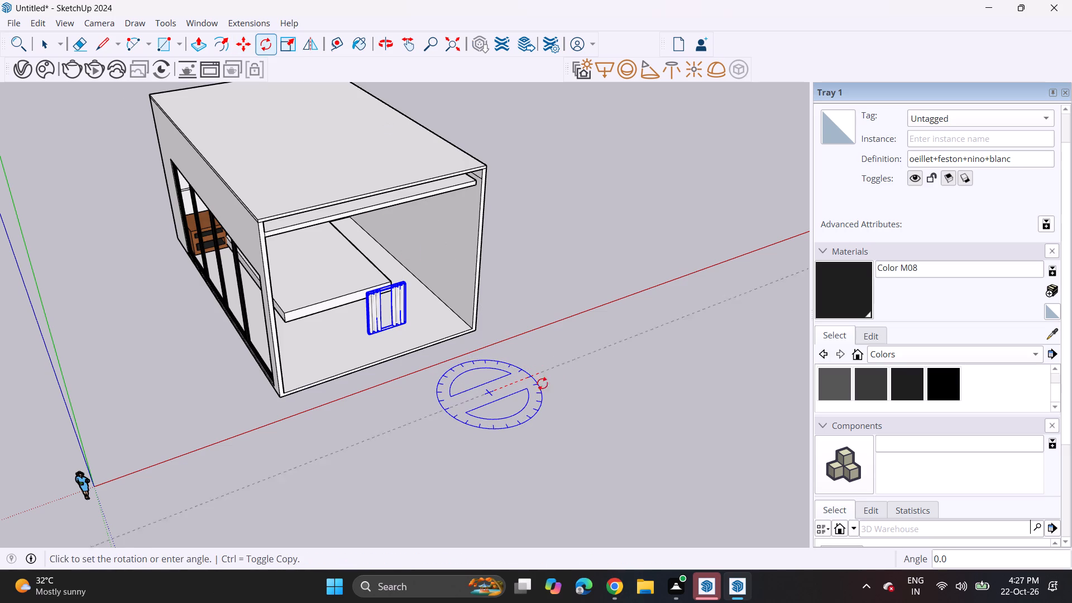
click(535, 444)
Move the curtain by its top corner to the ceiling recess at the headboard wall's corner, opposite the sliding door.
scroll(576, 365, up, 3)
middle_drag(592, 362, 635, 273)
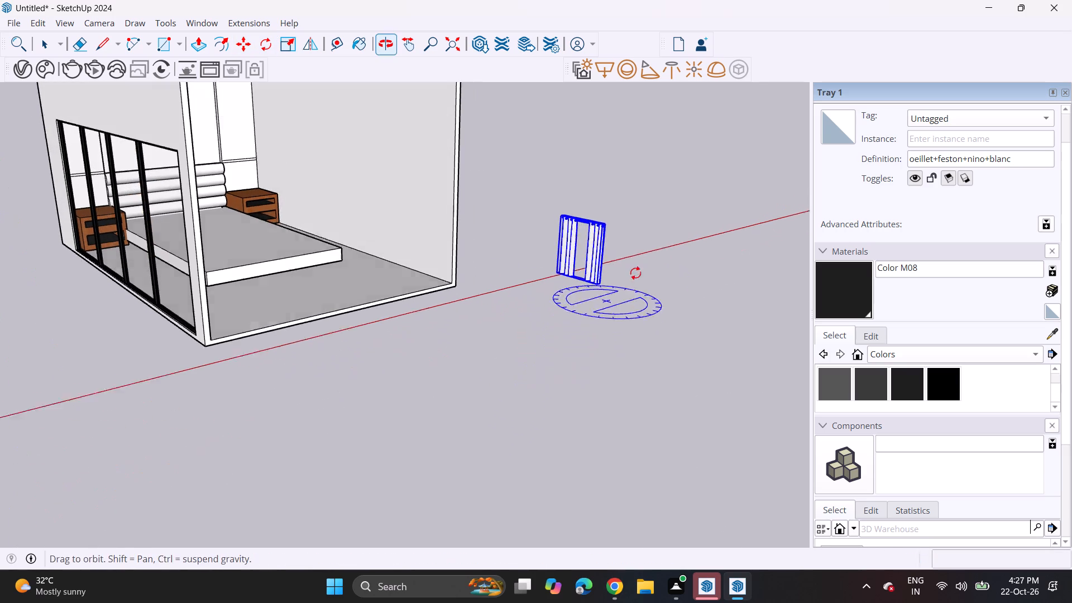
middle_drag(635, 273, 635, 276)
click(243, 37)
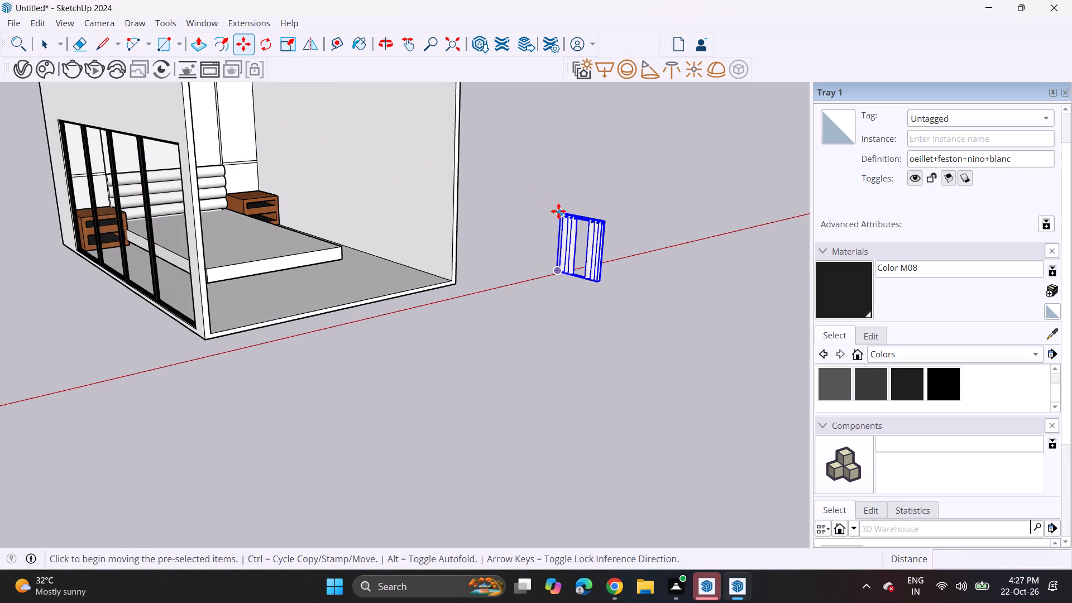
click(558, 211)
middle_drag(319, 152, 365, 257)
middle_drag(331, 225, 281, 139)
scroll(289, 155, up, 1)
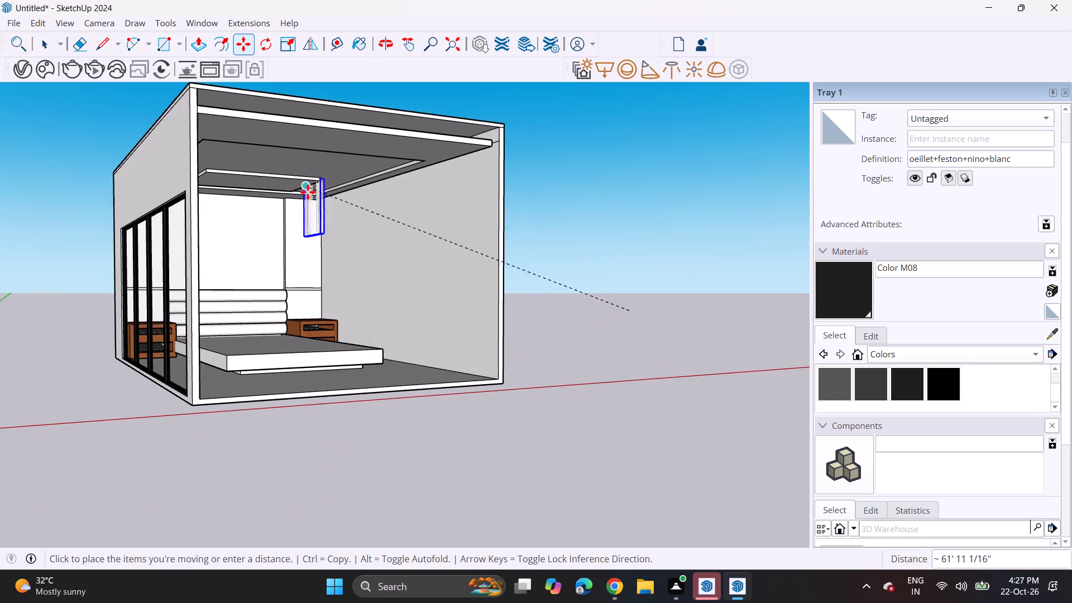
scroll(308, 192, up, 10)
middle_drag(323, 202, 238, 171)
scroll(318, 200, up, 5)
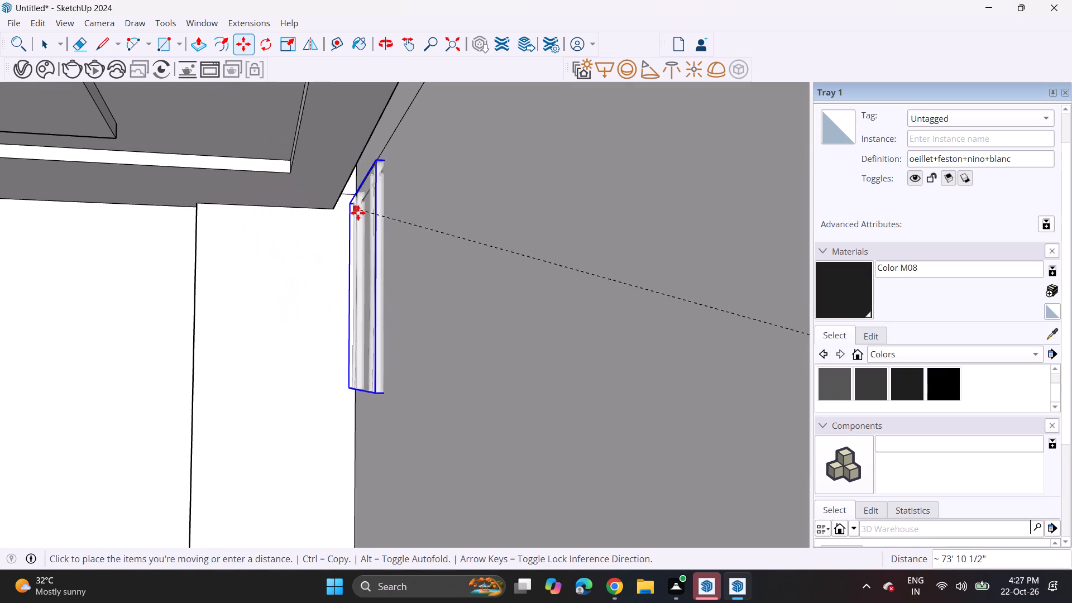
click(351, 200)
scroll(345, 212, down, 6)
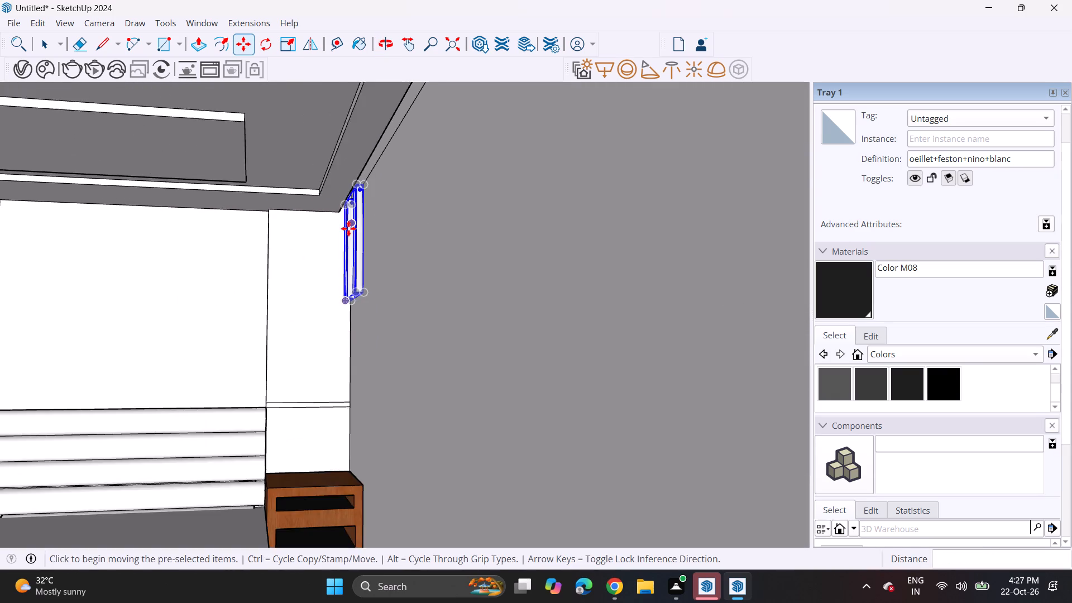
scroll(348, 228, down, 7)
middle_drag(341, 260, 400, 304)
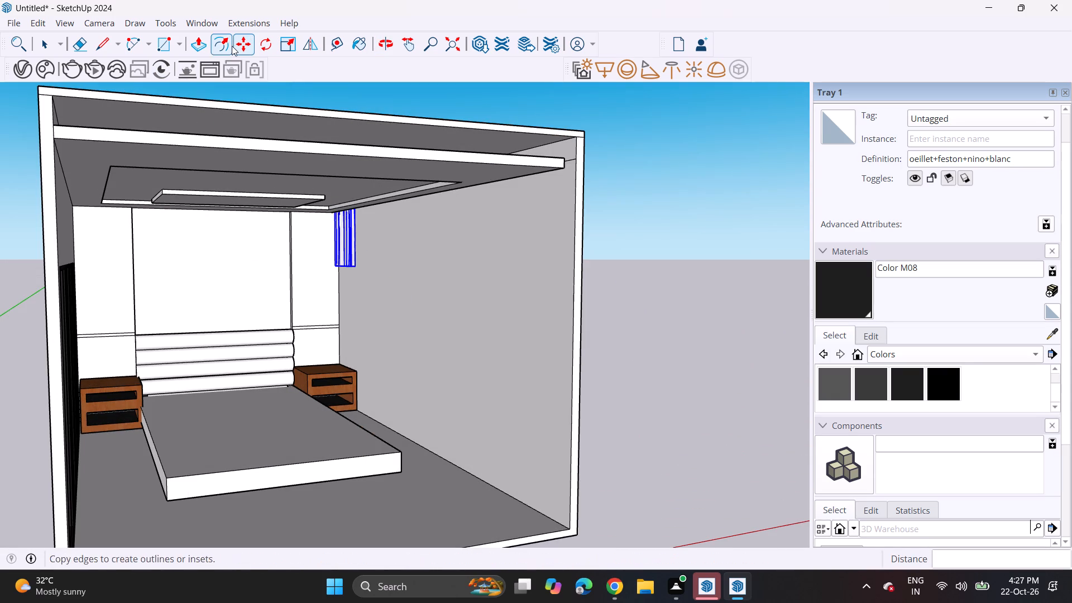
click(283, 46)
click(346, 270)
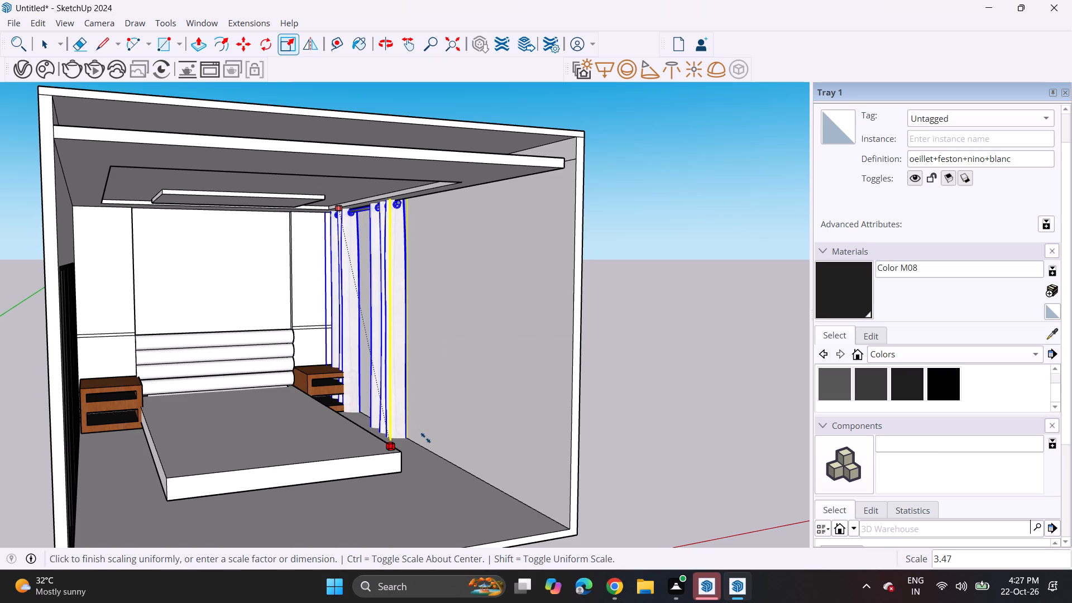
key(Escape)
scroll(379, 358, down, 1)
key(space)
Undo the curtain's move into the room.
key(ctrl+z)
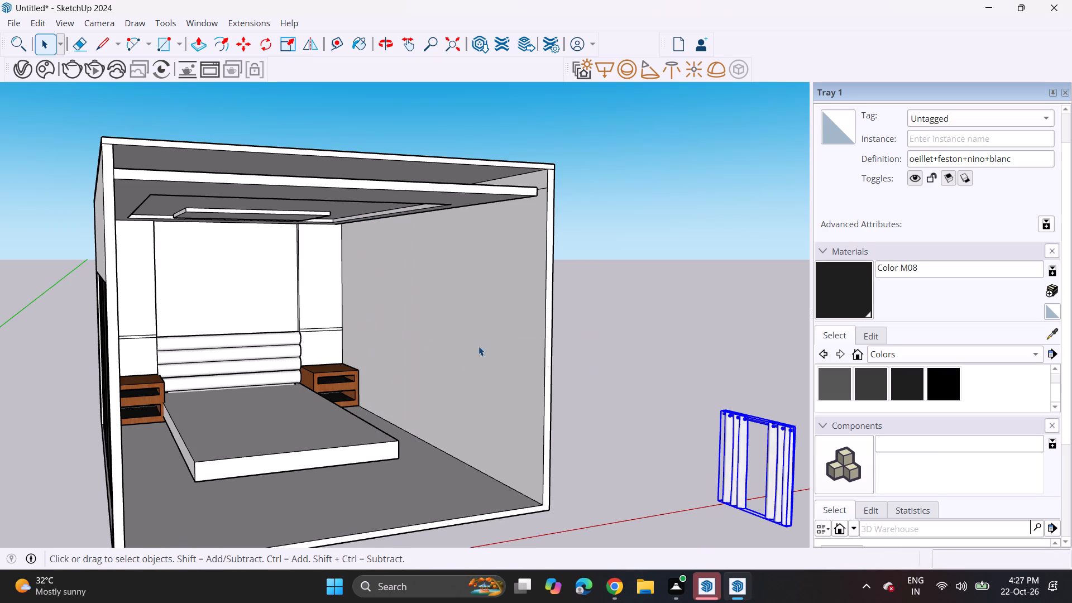
Explode the curtain component outside the room into its separate parts.
key(space)
click(736, 441)
right_click(733, 441)
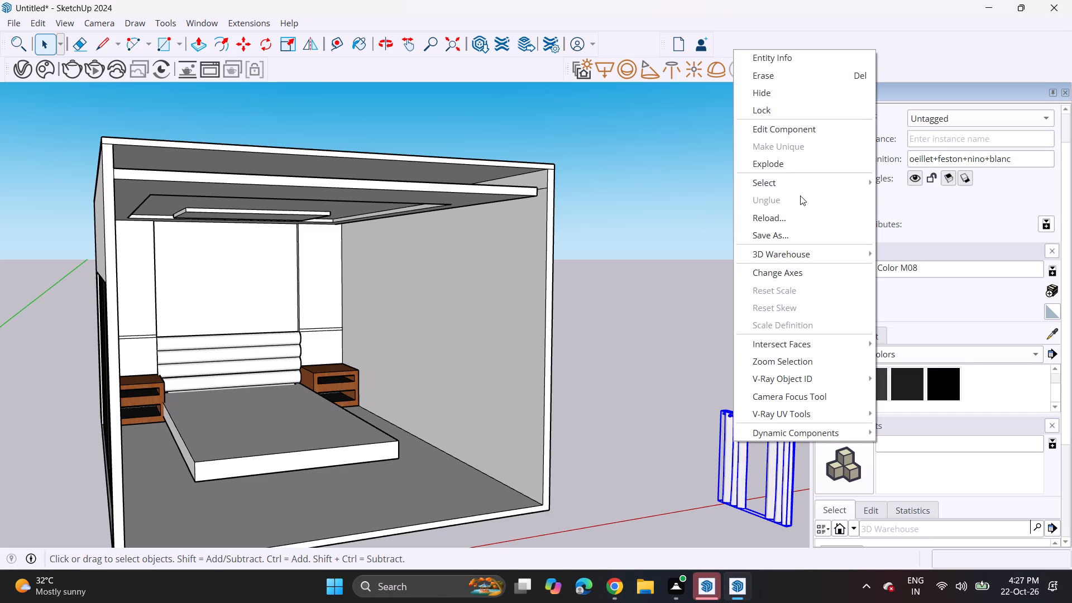
click(787, 161)
Move the curtain panel nearest the room by its top corner into the room, close to the ceiling recess.
click(739, 462)
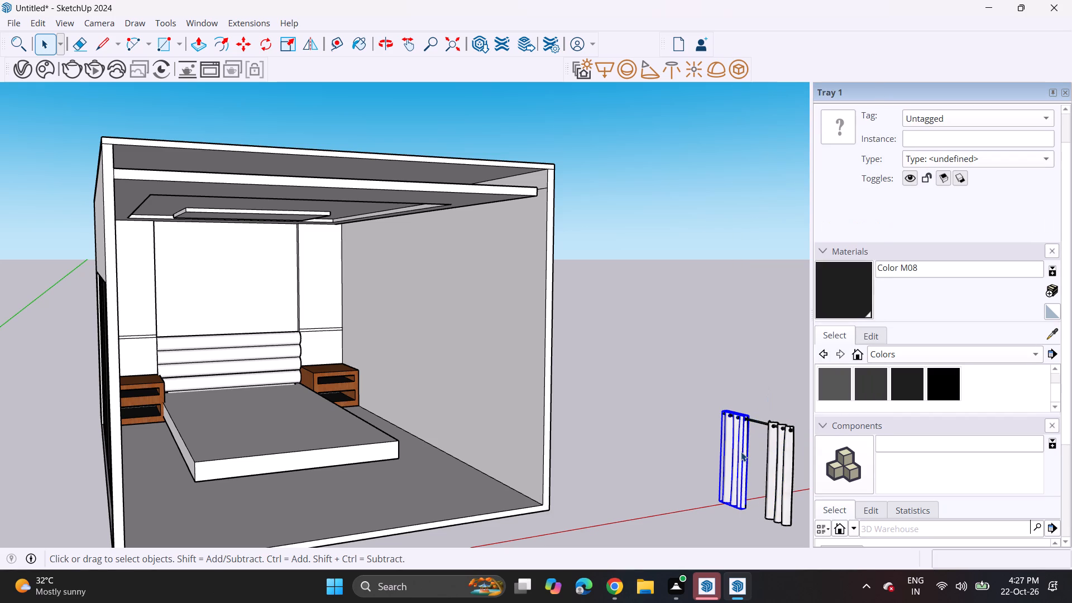
key(m)
click(721, 411)
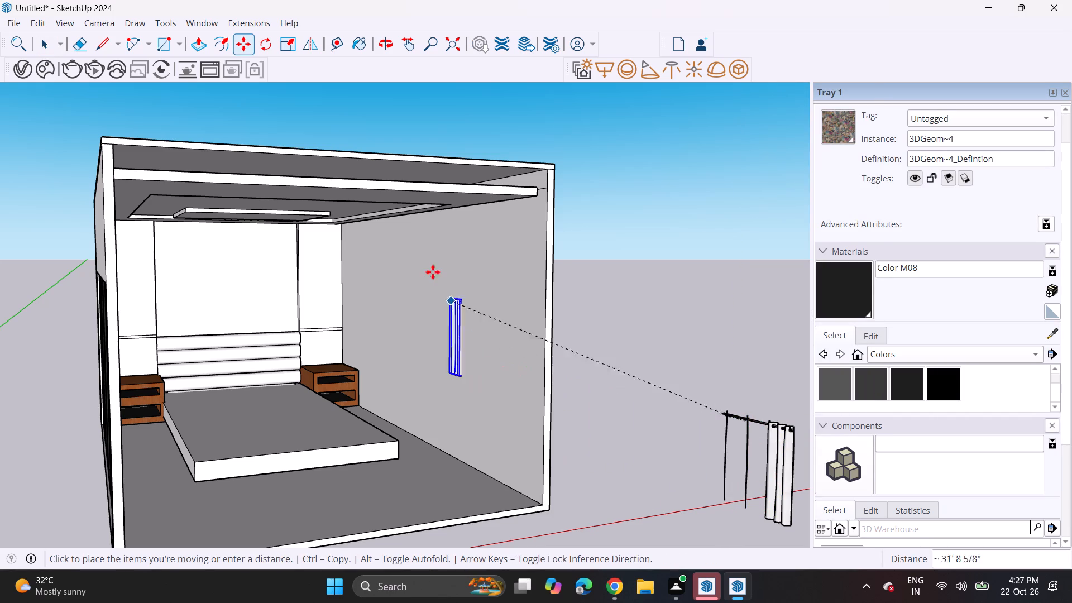
scroll(376, 232, up, 13)
scroll(341, 221, down, 6)
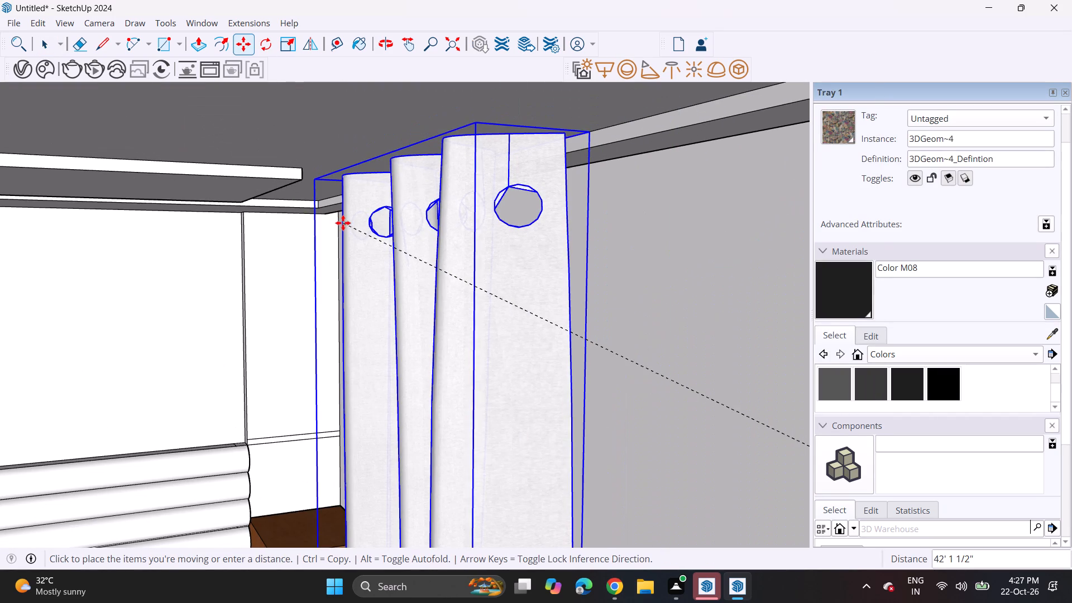
click(343, 223)
Move the curtain panel by its top corner against the headboard wall's corner at the ceiling recess, opposite the sliding door.
scroll(346, 223, down, 6)
middle_drag(417, 207, 279, 204)
scroll(262, 218, up, 1)
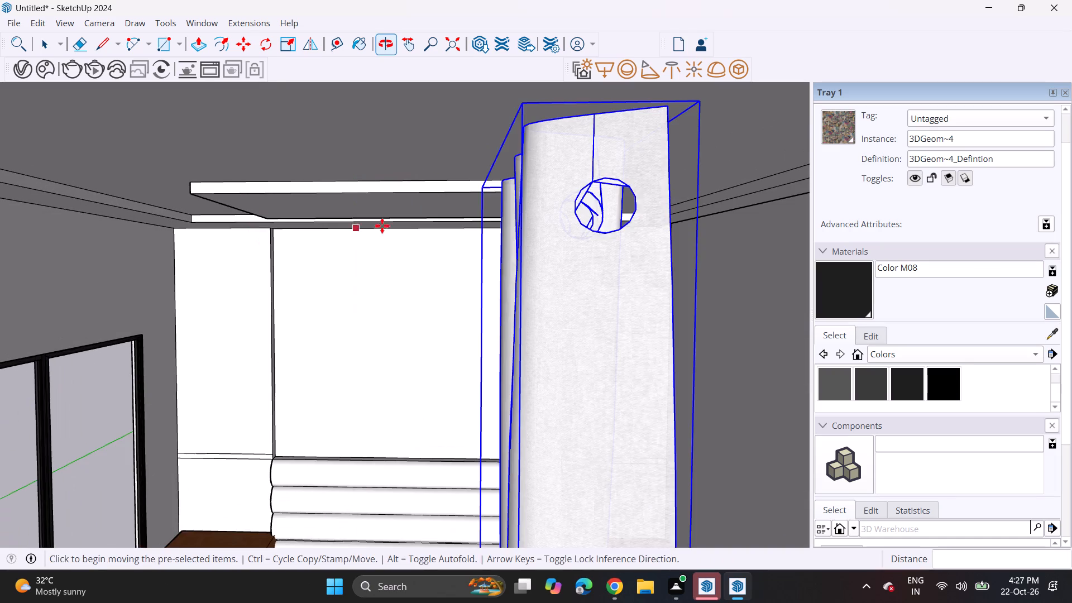
scroll(432, 234, down, 13)
scroll(460, 278, up, 1)
middle_drag(457, 277, 380, 257)
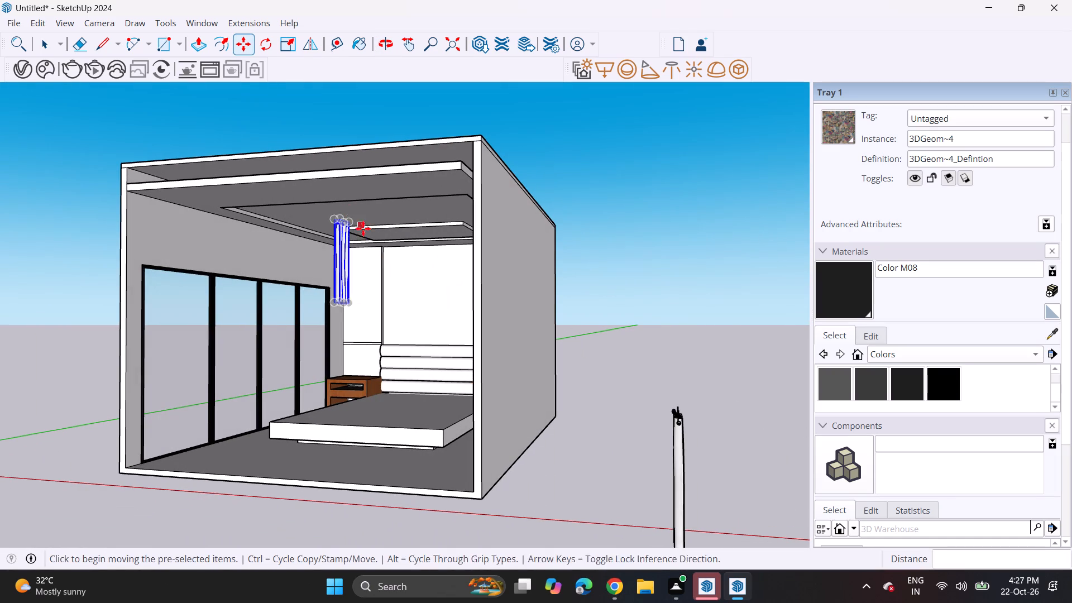
click(354, 225)
middle_drag(376, 236, 554, 236)
scroll(539, 255, up, 3)
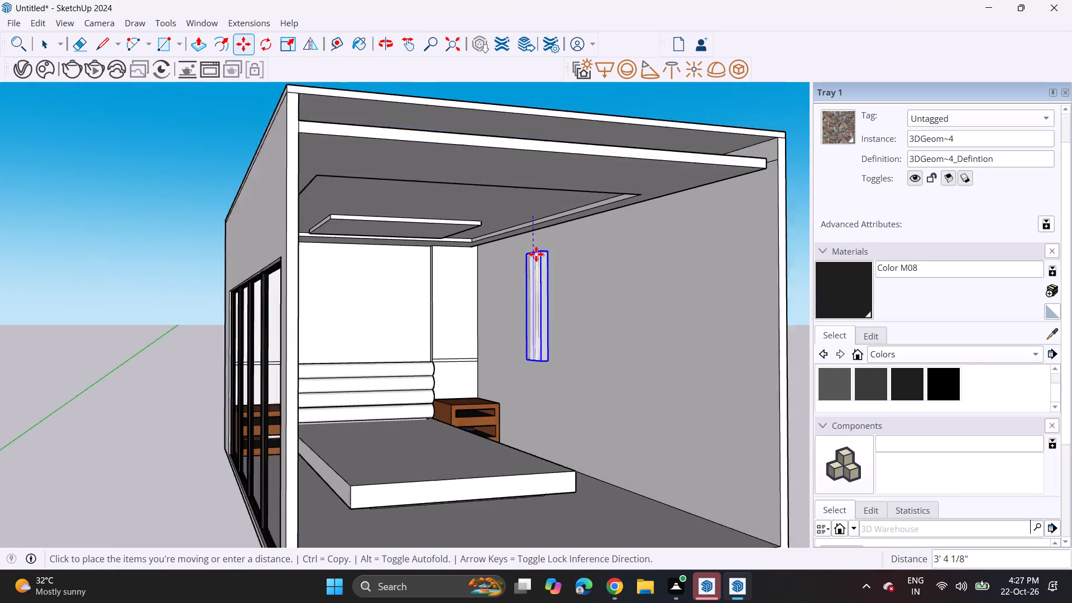
scroll(536, 254, up, 2)
click(473, 248)
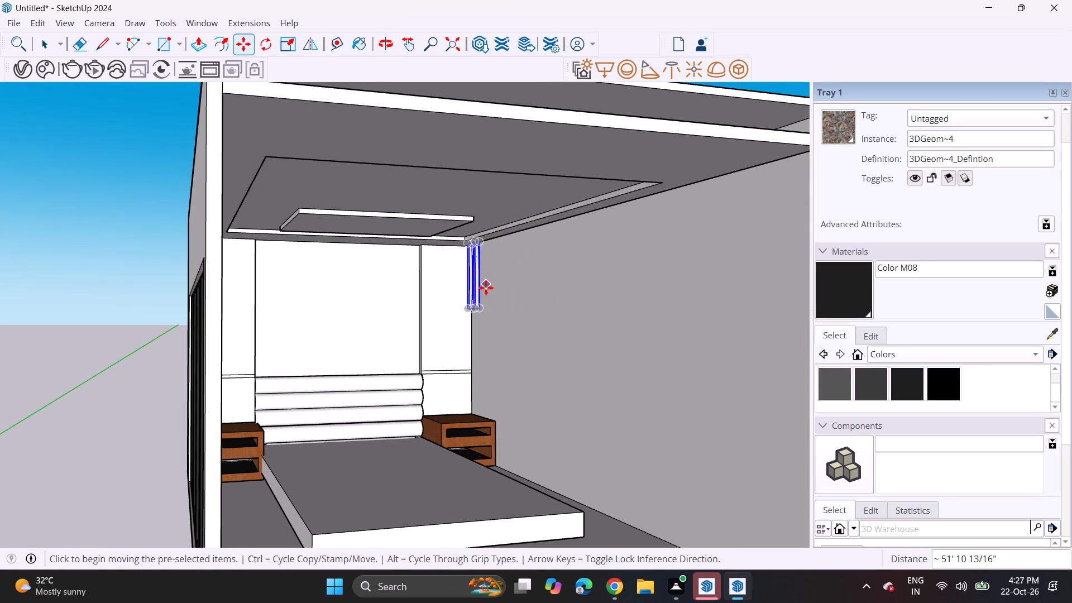
Scale the curtain panel hanging in the wall corner above the bedside cabinet.
middle_drag(482, 288, 456, 282)
scroll(481, 288, up, 1)
shift+middle_drag(453, 311, 387, 200)
shift+scroll(448, 305, up, 1)
middle_drag(387, 206, 438, 257)
scroll(417, 242, up, 3)
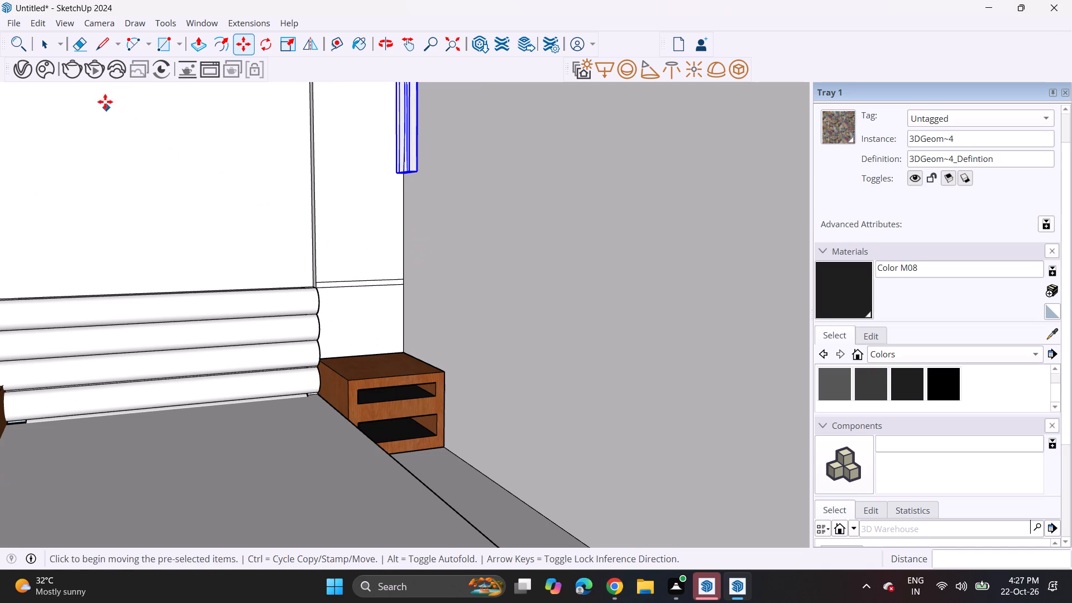
click(291, 47)
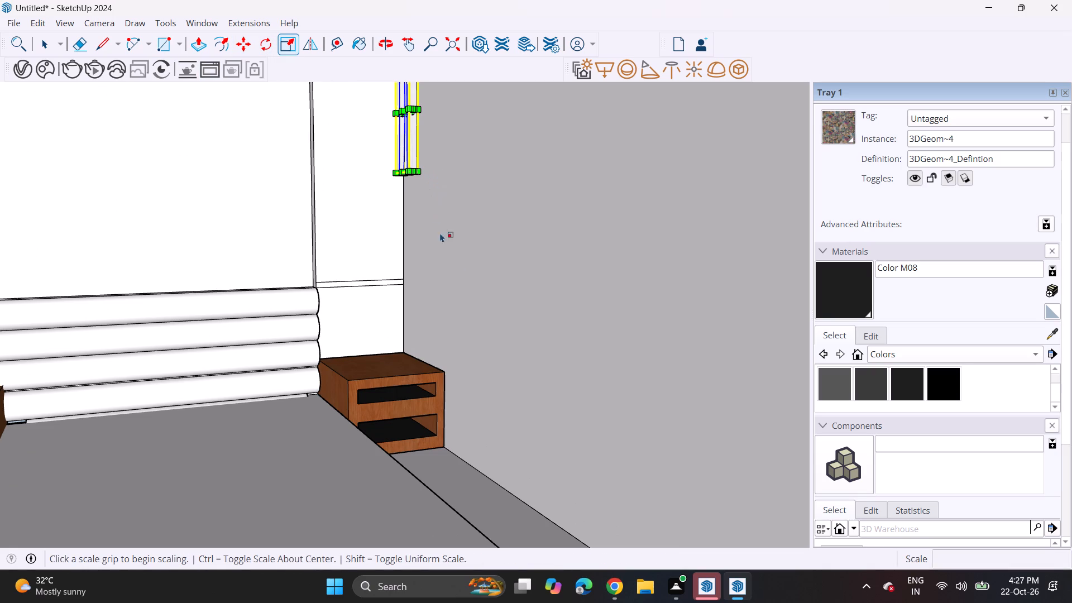
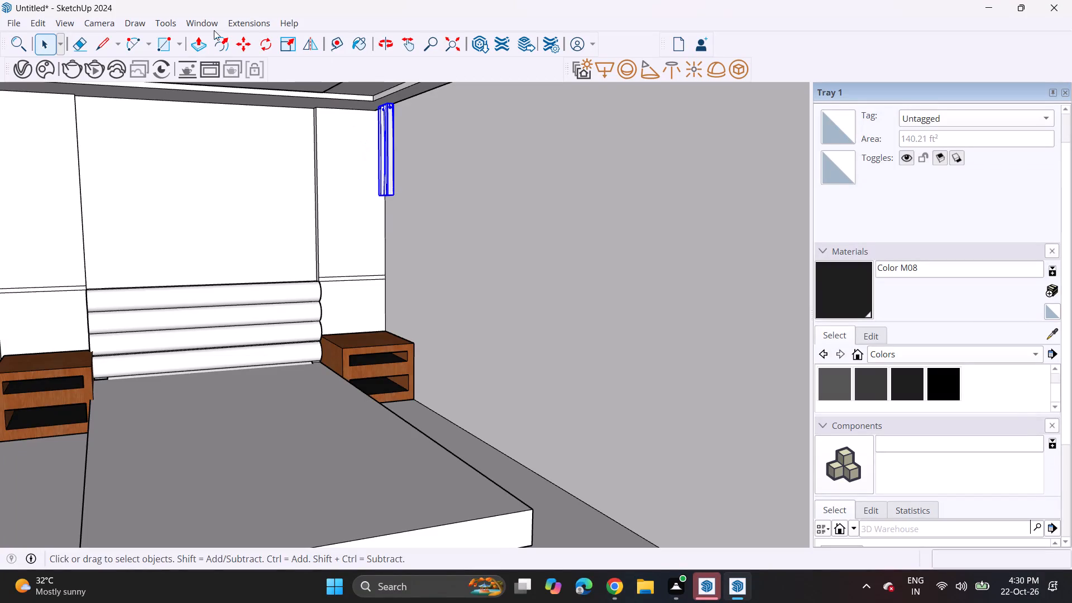
Scale the curtain panel in the wall corner uniformly by about 3.30, from ceiling recess down to the floor.
click(281, 43)
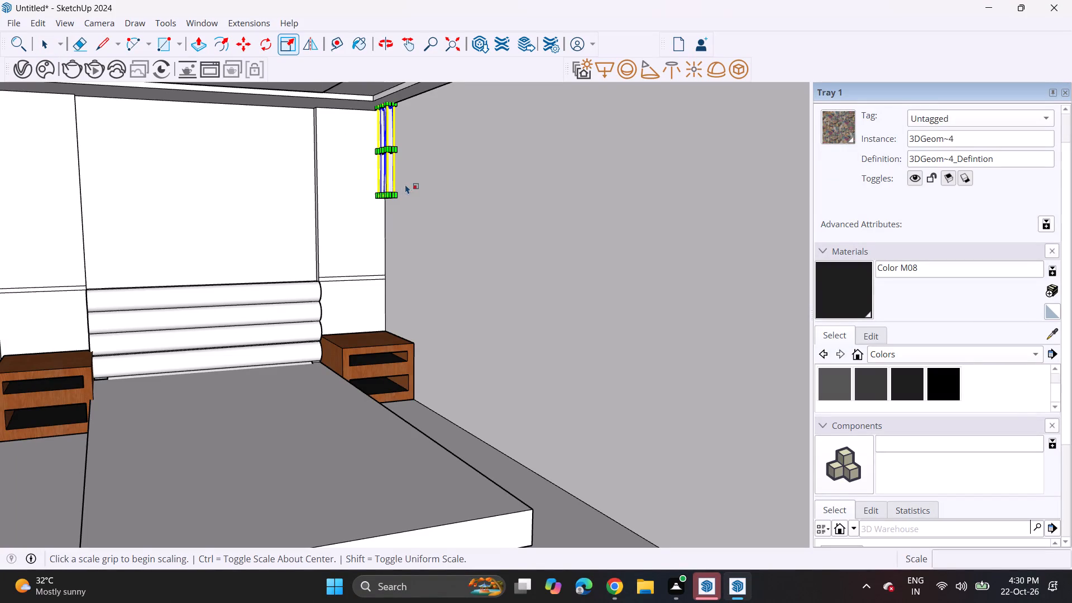
middle_drag(405, 184, 427, 210)
click(389, 195)
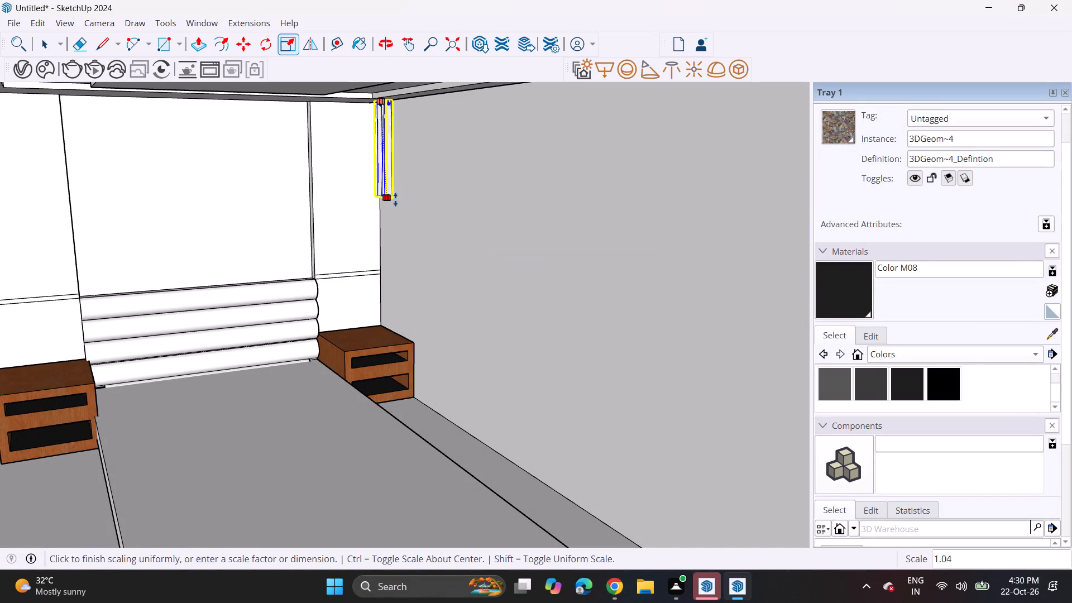
click(433, 410)
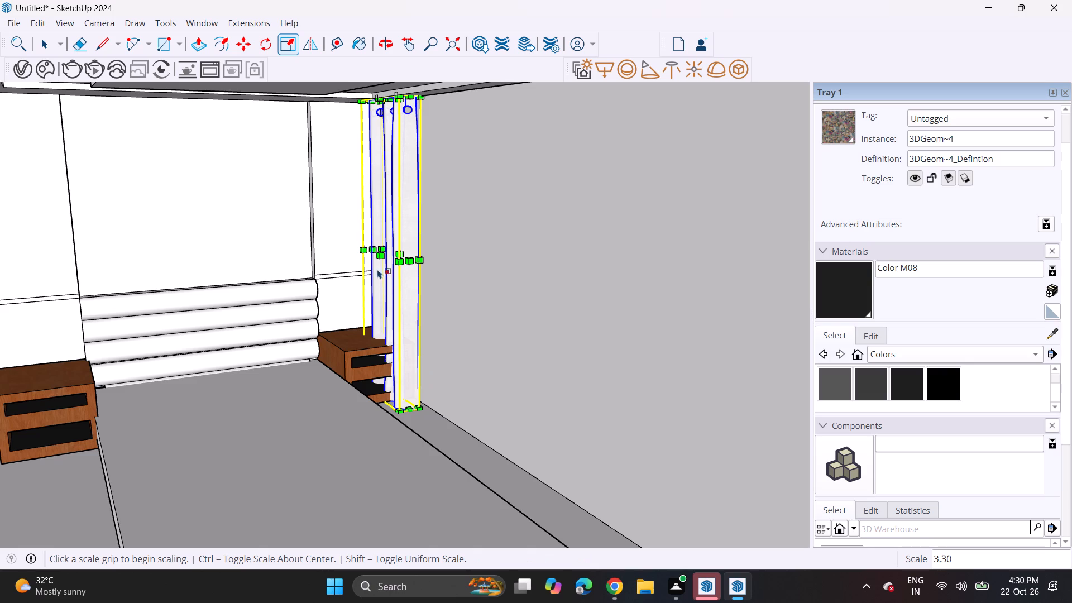
Scale the curtain panel along the green axis by about -1.20, flipping it toward the side wall.
click(376, 255)
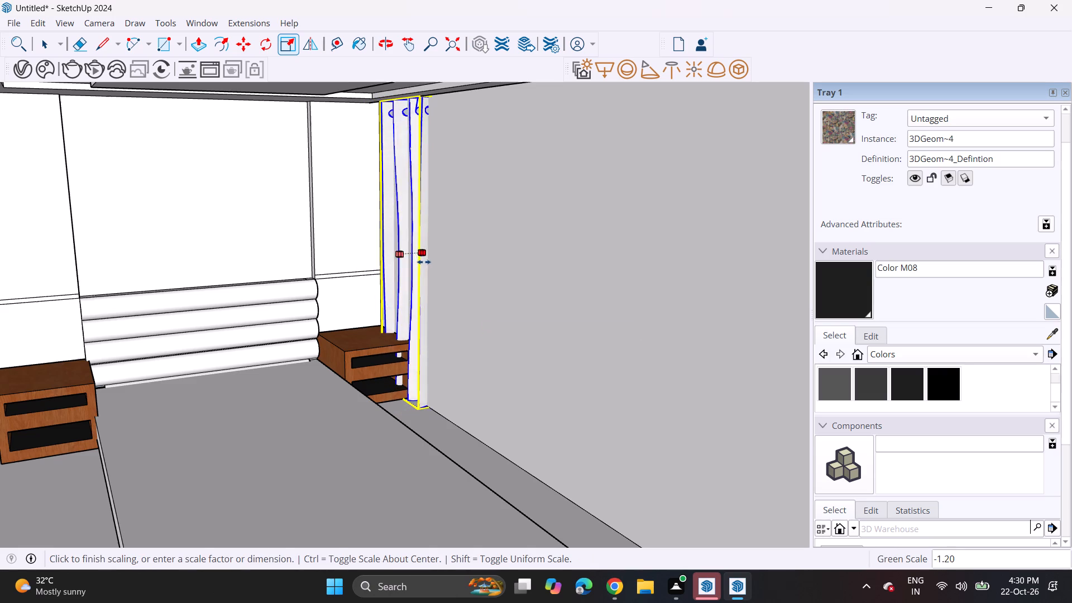
click(428, 261)
middle_drag(438, 285, 398, 262)
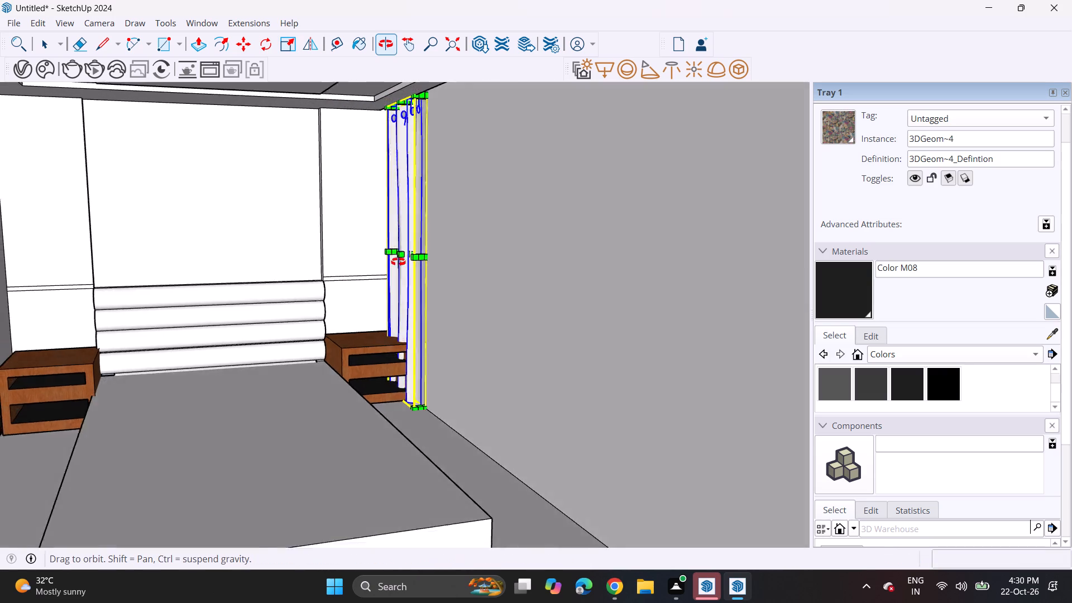
middle_drag(398, 262, 388, 309)
click(379, 344)
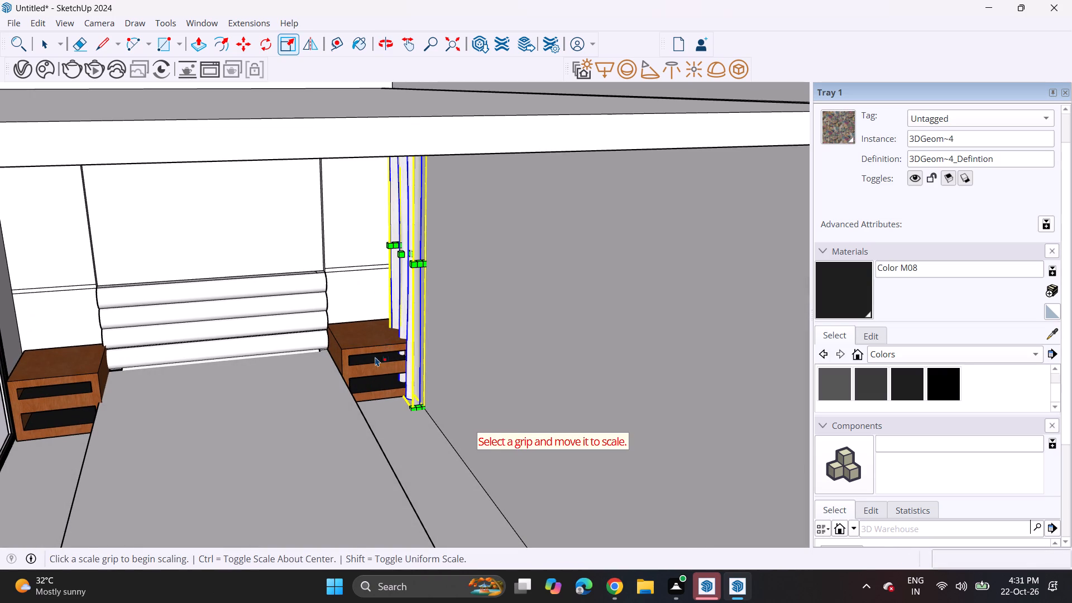
key(space)
click(373, 362)
scroll(373, 362, up, 4)
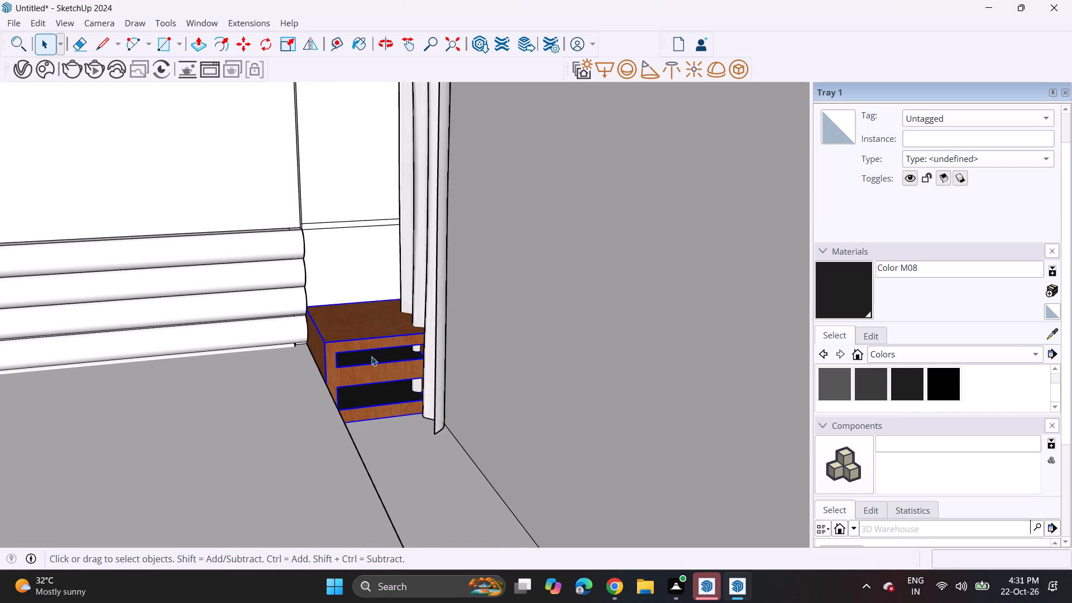
scroll(372, 348, down, 6)
middle_drag(376, 355, 414, 298)
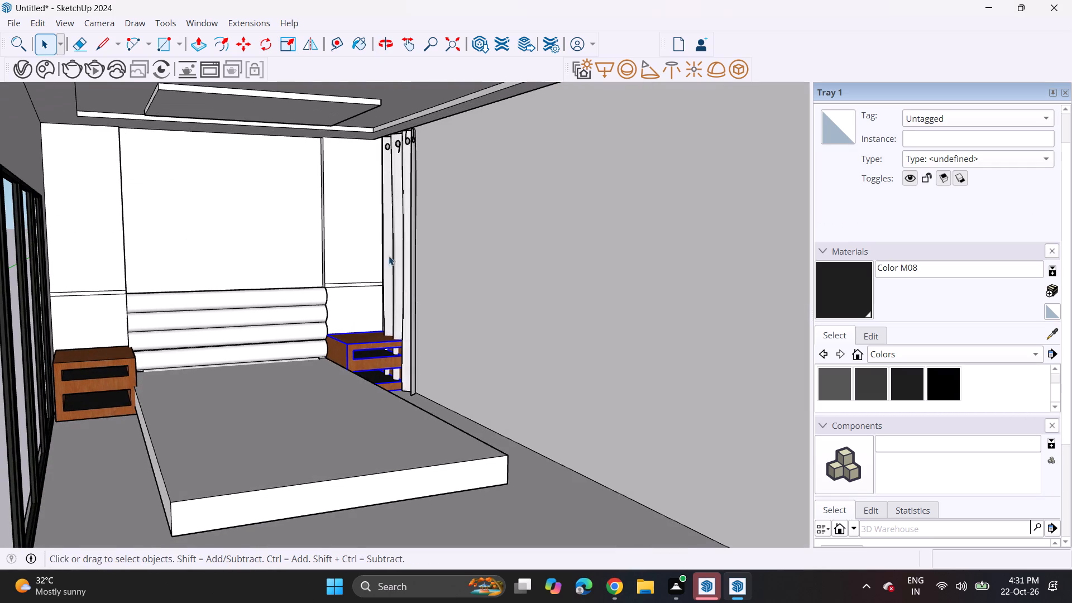
Copy the curtain panel by its top corner along the side wall twice, each copy adjoining the previous one.
click(395, 220)
key(m)
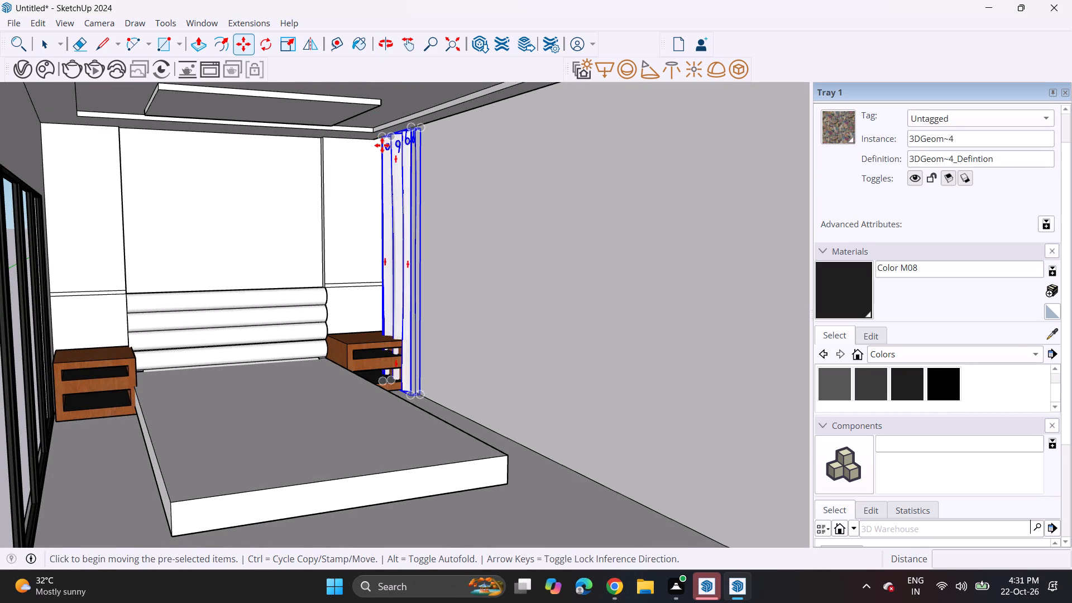
click(383, 138)
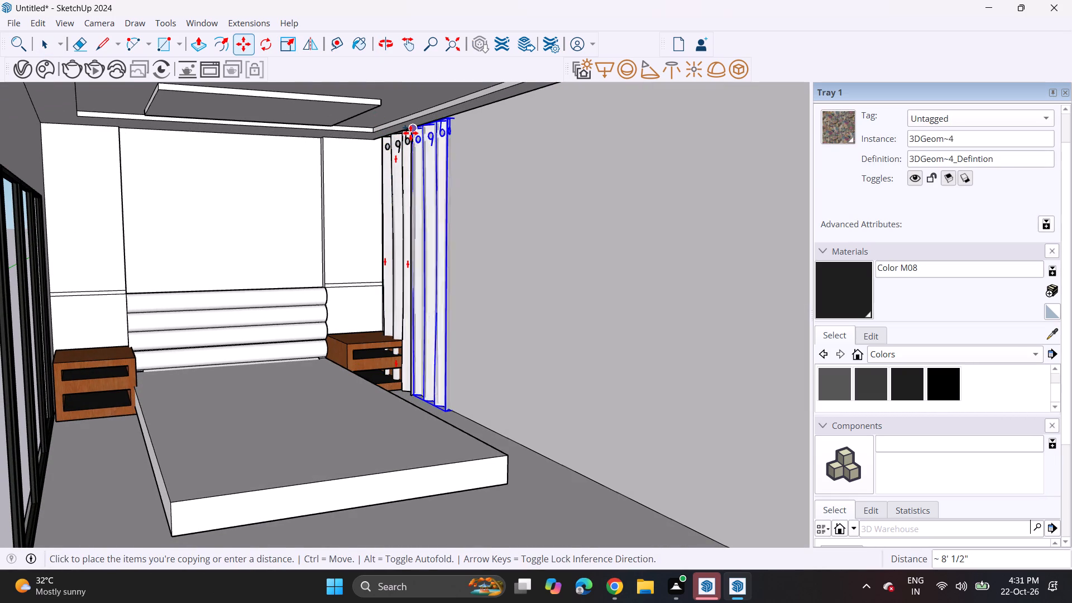
click(410, 133)
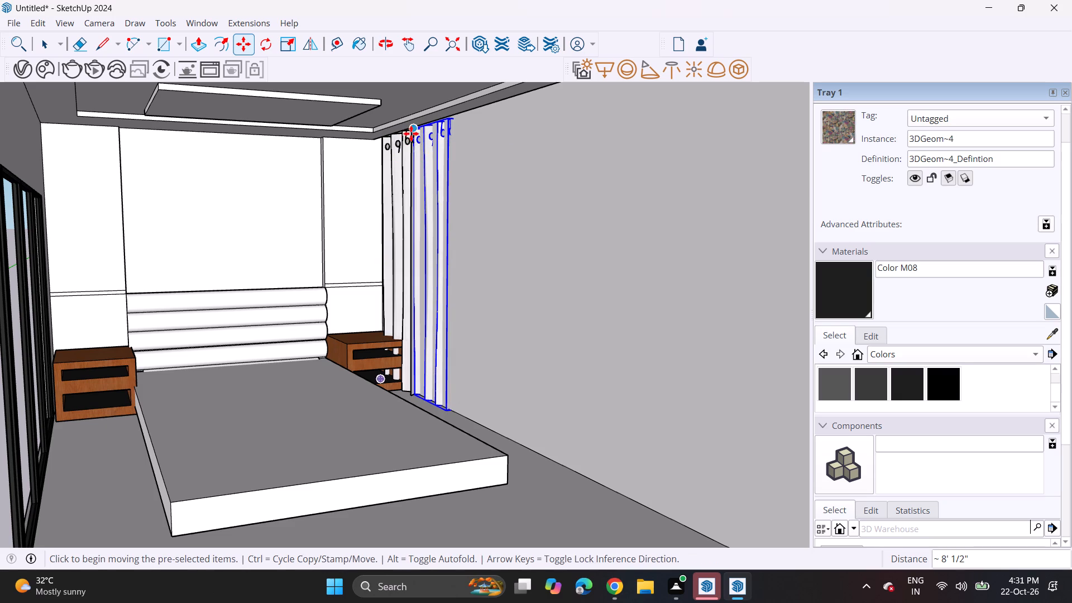
middle_drag(458, 126, 410, 135)
scroll(449, 126, up, 5)
click(452, 117)
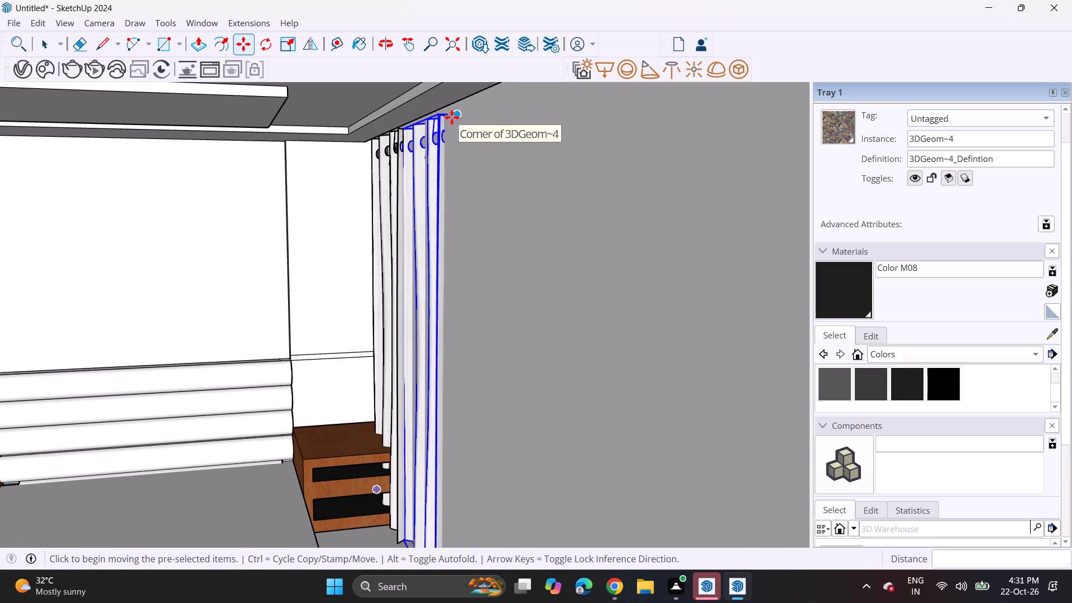
click(451, 117)
scroll(420, 150, down, 5)
middle_drag(433, 154, 477, 140)
scroll(449, 133, up, 1)
click(411, 140)
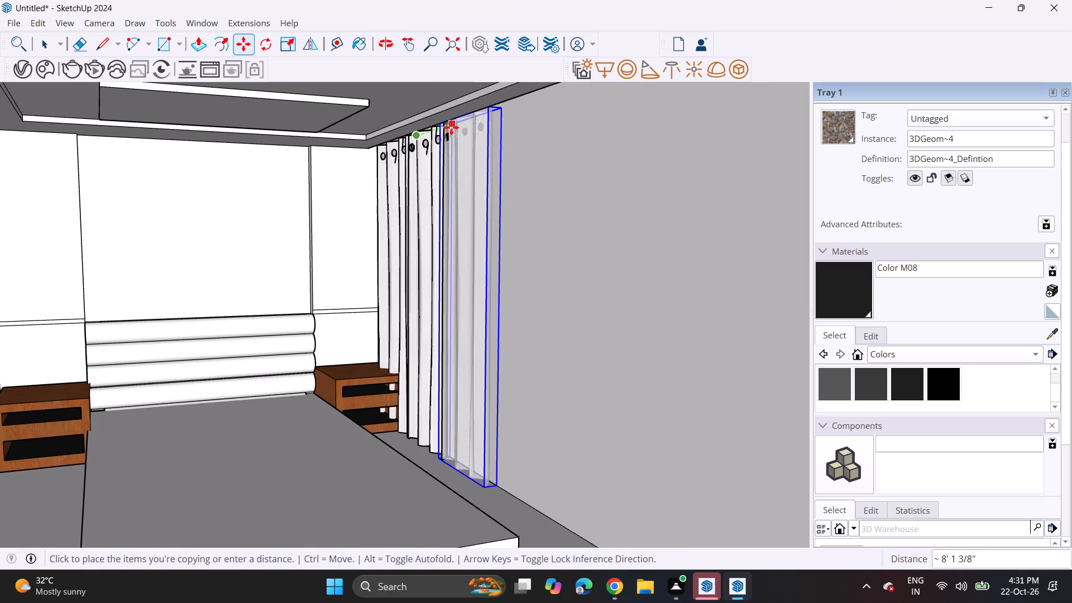
click(451, 127)
Add four more adjoining copies of the curtain panel along the side wall toward the room's open end.
click(440, 123)
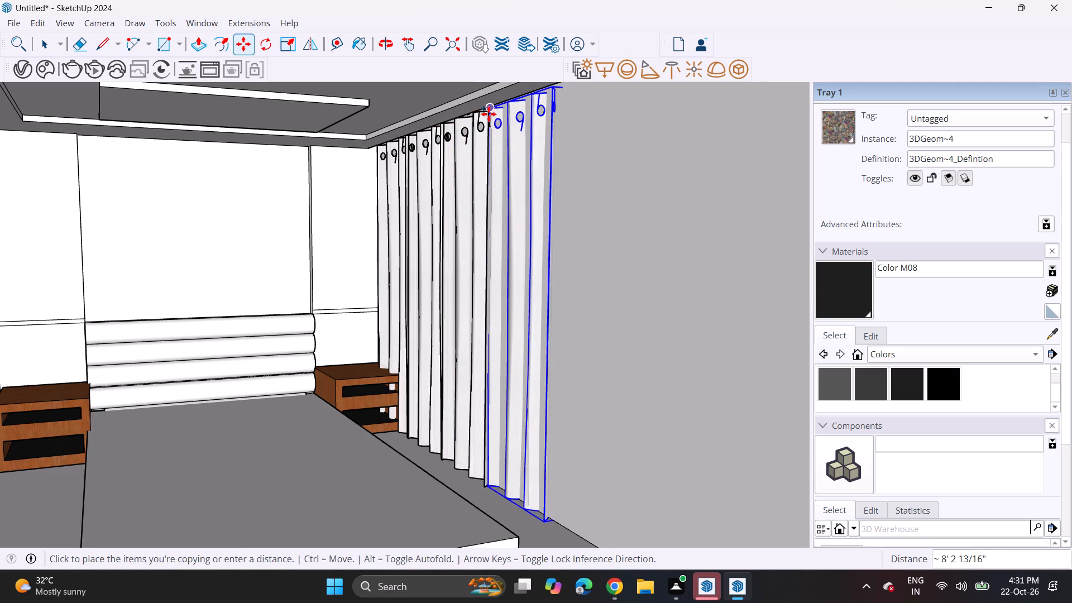
click(490, 112)
click(481, 110)
scroll(520, 102, down, 5)
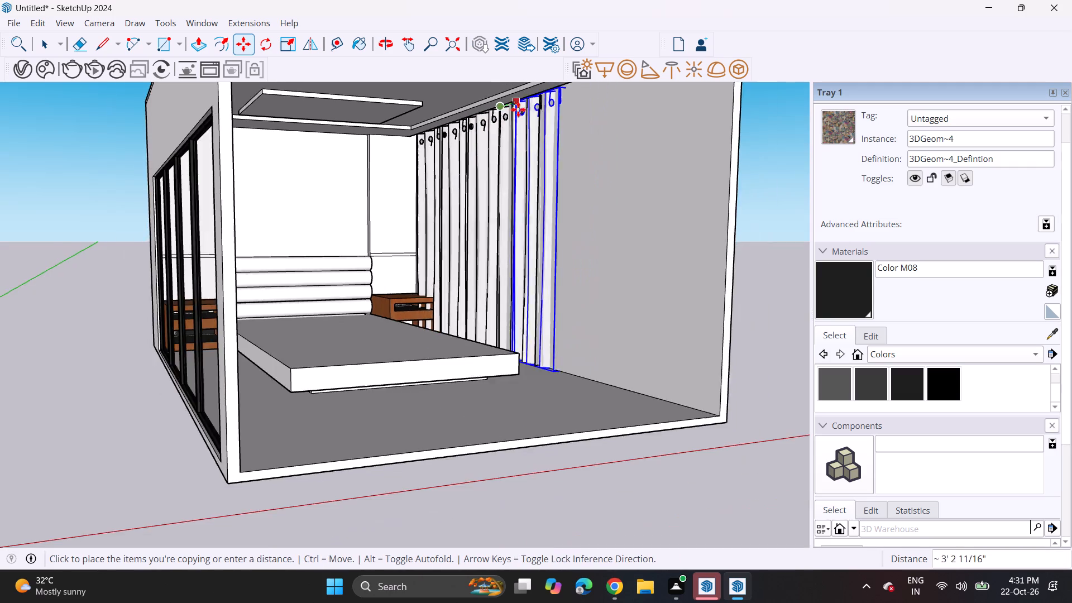
shift+middle_drag(500, 107, 423, 100)
shift+scroll(423, 100, up, 1)
click(453, 91)
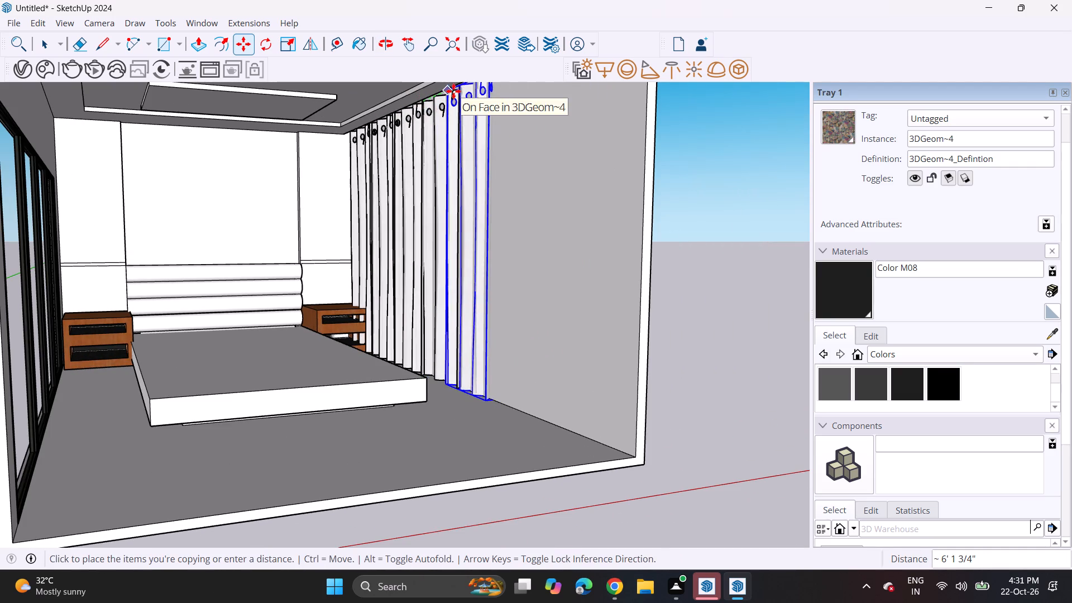
scroll(437, 91, down, 5)
shift+middle_drag(437, 97, 432, 151)
click(441, 143)
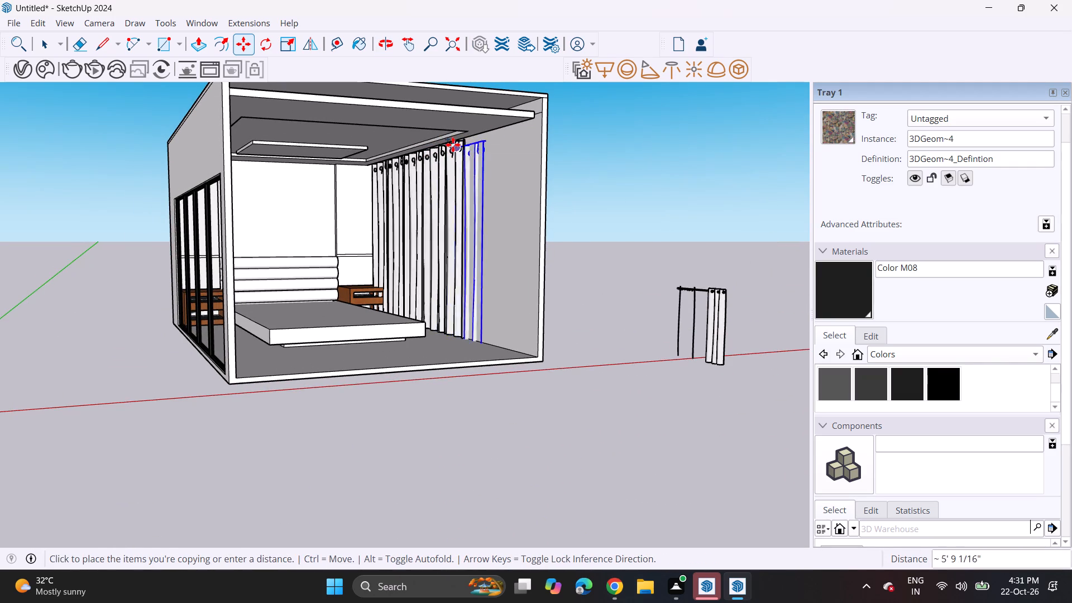
click(461, 140)
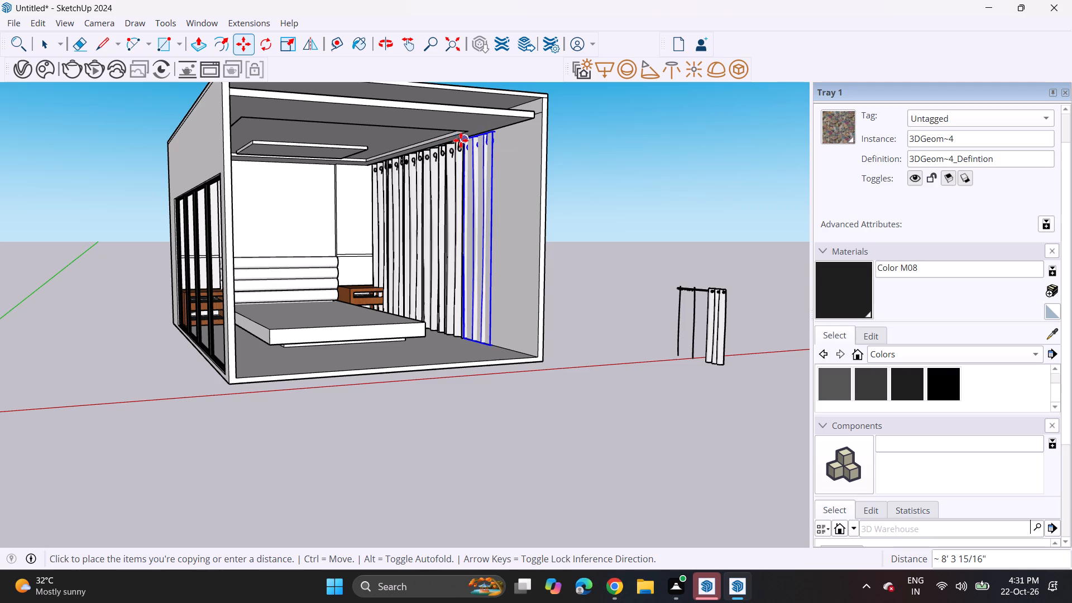
click(458, 141)
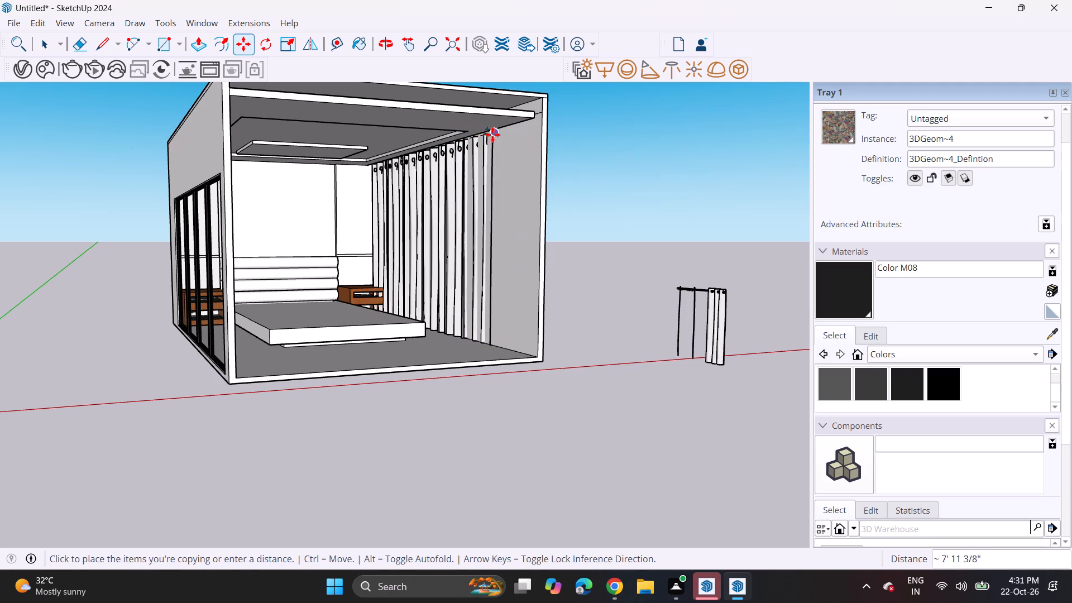
click(486, 133)
Move the last curtain panel at the room's open end 6" out from the side wall.
middle_drag(489, 159, 453, 212)
scroll(480, 178, up, 5)
middle_drag(472, 201, 486, 161)
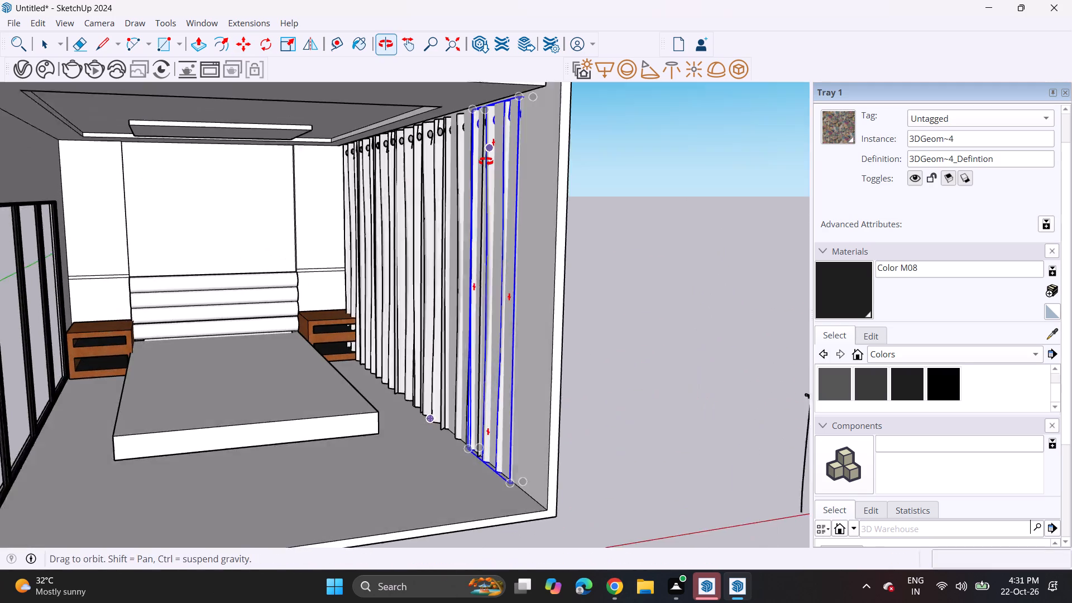
middle_drag(486, 161, 486, 158)
scroll(475, 153, up, 3)
click(495, 175)
click(486, 179)
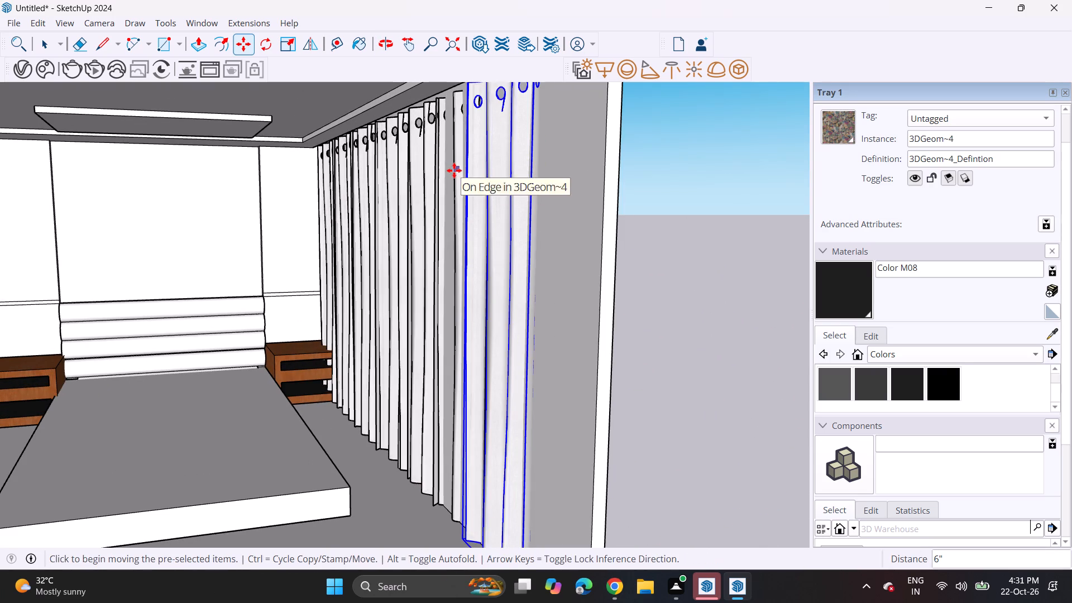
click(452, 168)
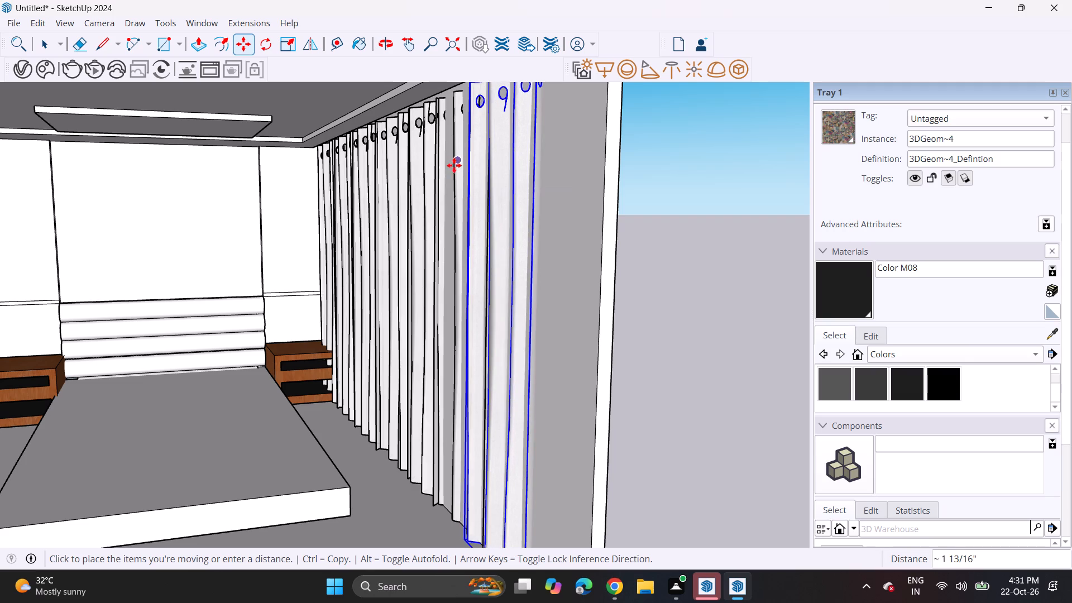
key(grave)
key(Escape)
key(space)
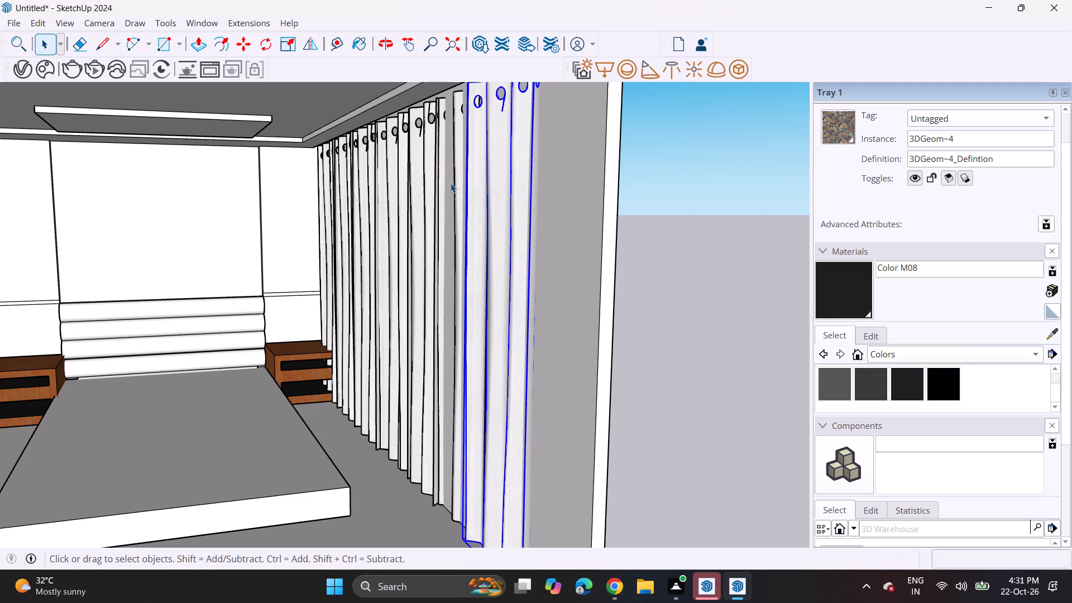
Move the second-to-last curtain panel about 5 5/8" out from the side wall, in line with its neighbours.
click(451, 183)
click(466, 195)
click(458, 207)
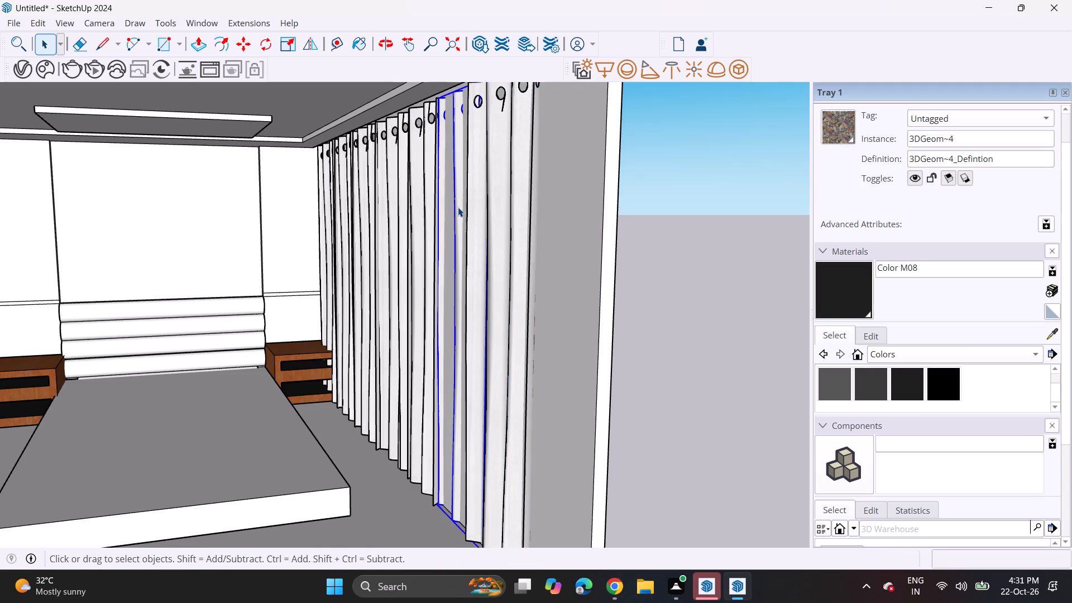
key(m)
click(452, 203)
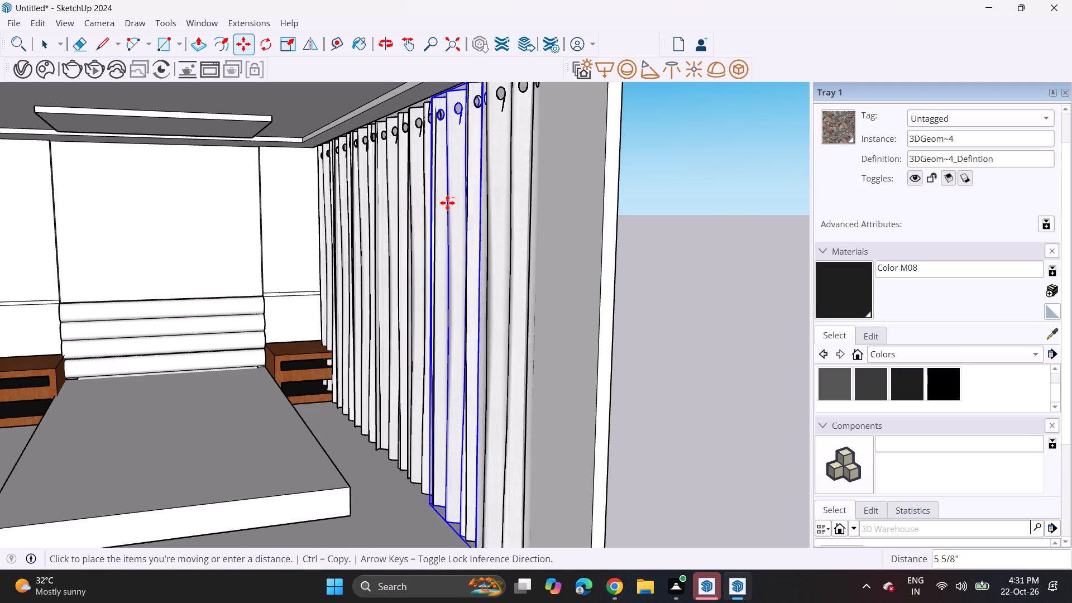
click(447, 203)
key(space)
click(655, 211)
scroll(619, 224, down, 5)
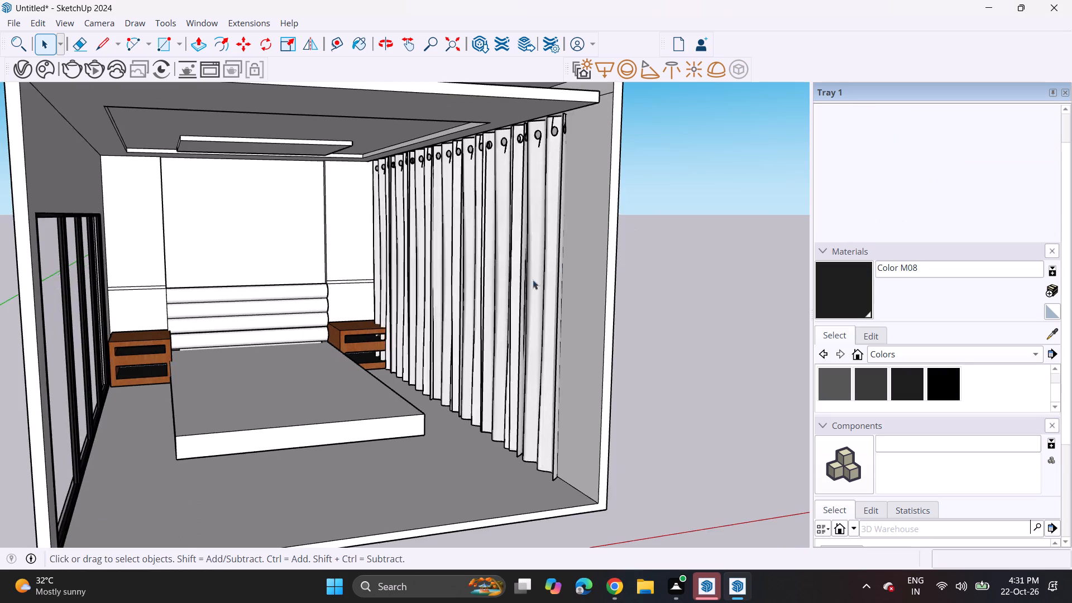
Examine the room from its open side, checking the curtain row, headboard wall, ceiling panel and bedside cabinets.
scroll(518, 277, up, 1)
middle_drag(512, 275, 463, 256)
middle_drag(402, 259, 546, 269)
middle_drag(491, 245, 451, 238)
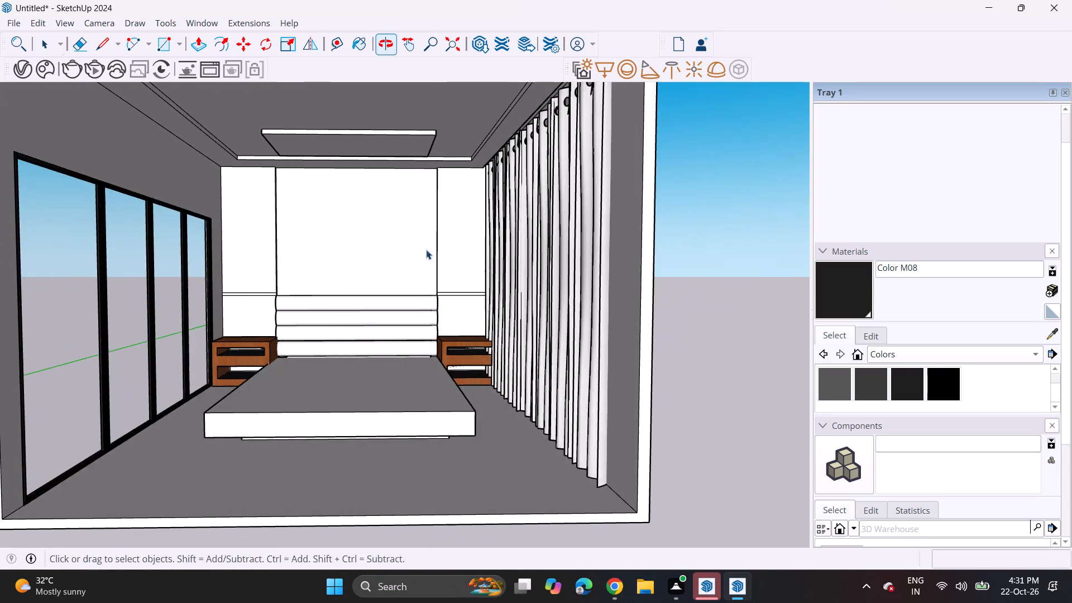
shift+middle_drag(426, 250, 557, 266)
middle_drag(538, 245, 505, 226)
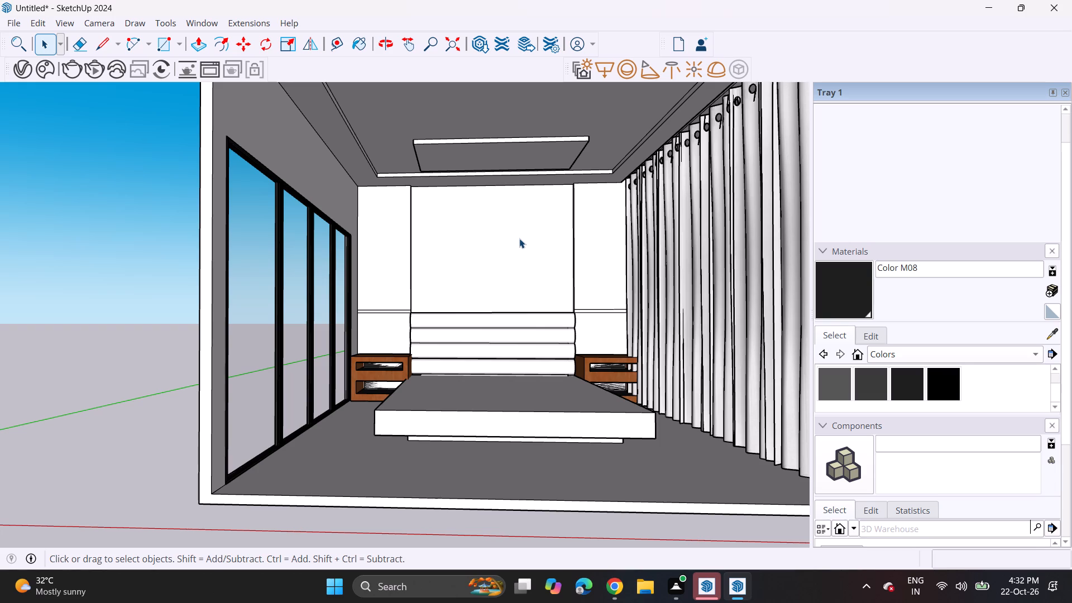
scroll(569, 283, up, 4)
shift+middle_drag(564, 281, 552, 269)
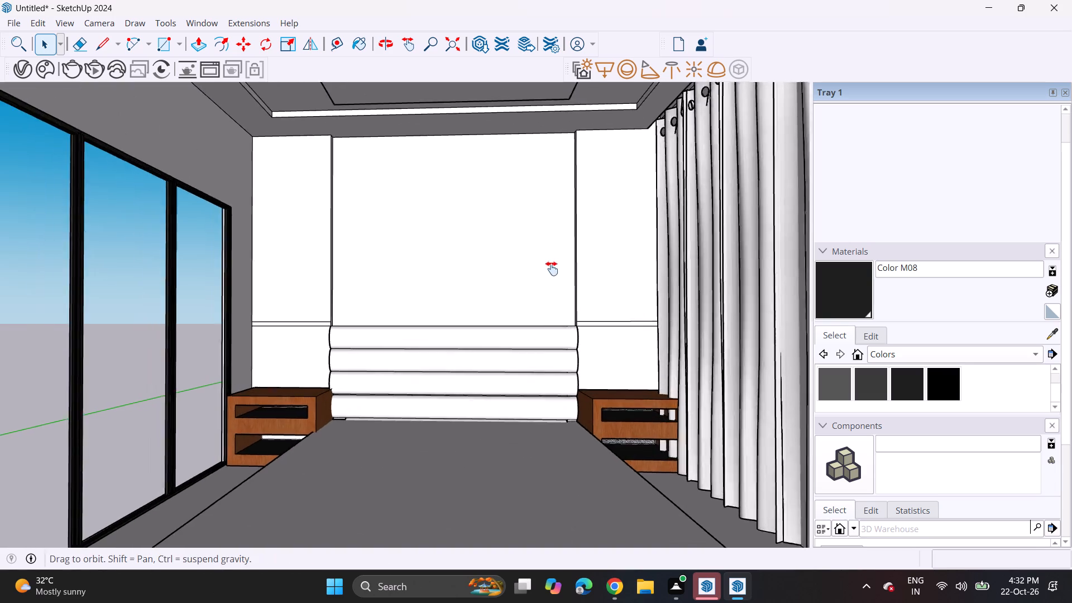
shift+middle_drag(552, 269, 544, 261)
scroll(533, 261, down, 2)
middle_drag(525, 272, 549, 289)
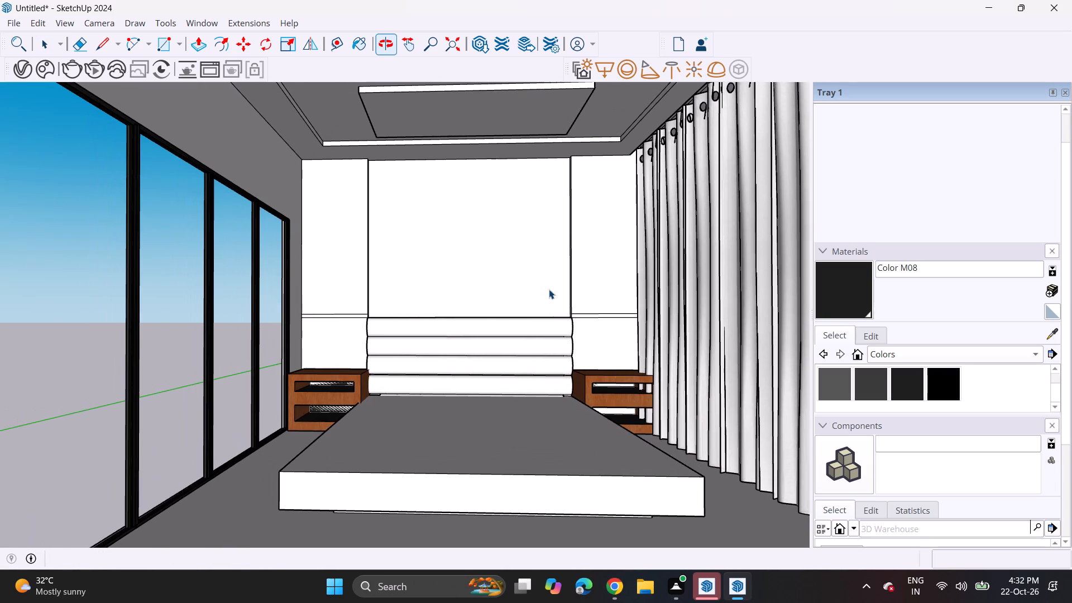
Move the bedside cabinet on the sliding-door side 6" by its top back corner next to the headboard.
click(336, 391)
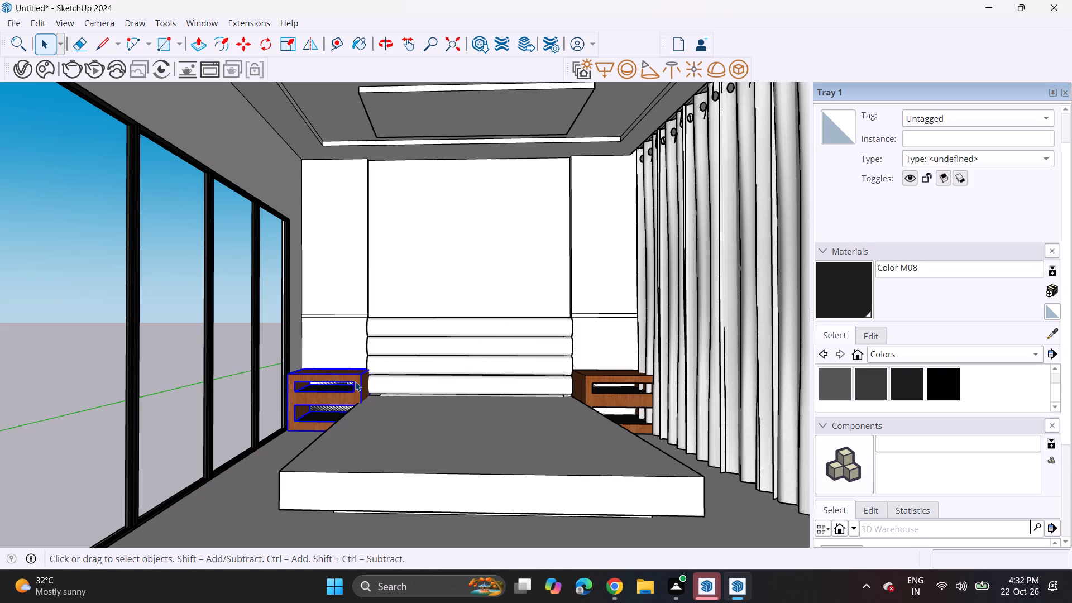
scroll(355, 381, up, 6)
click(237, 40)
scroll(356, 233, up, 1)
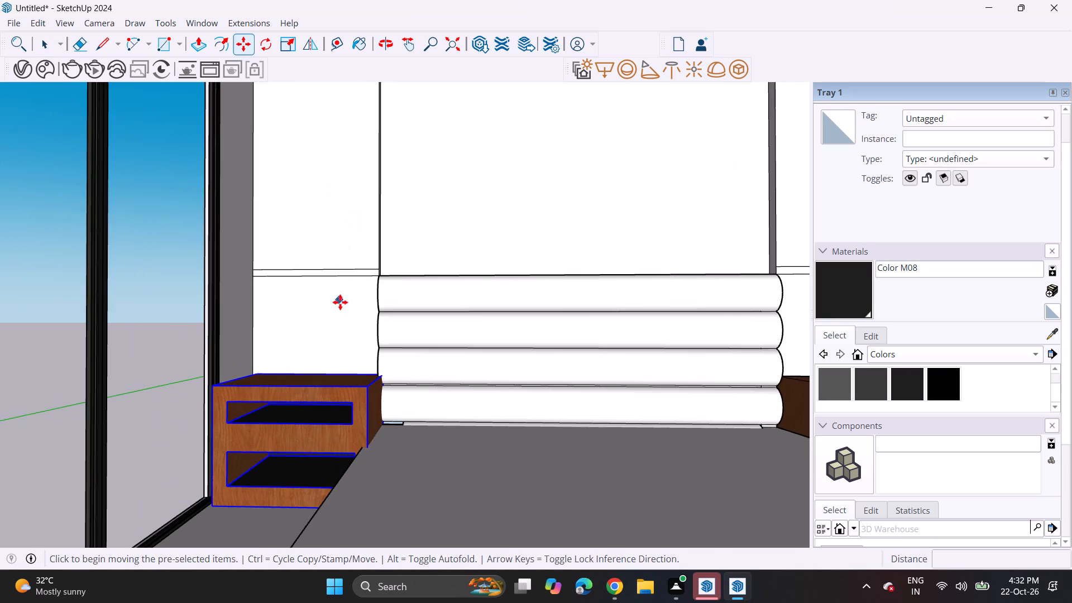
middle_drag(340, 302, 329, 362)
scroll(366, 375, up, 3)
click(389, 367)
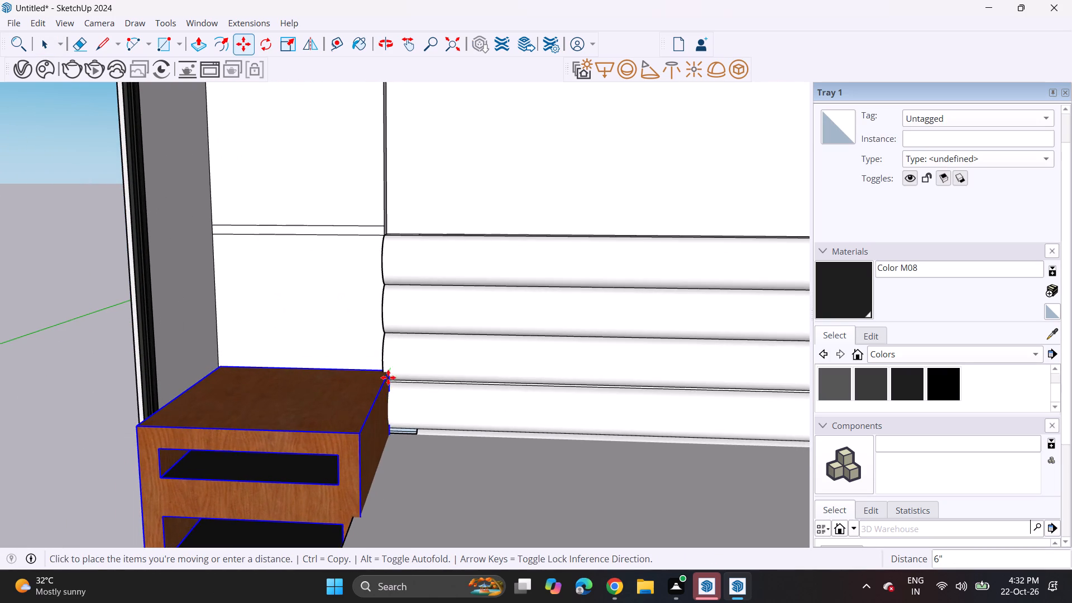
click(385, 379)
scroll(415, 385, down, 6)
middle_drag(427, 390, 410, 308)
shift+scroll(426, 389, up, 1)
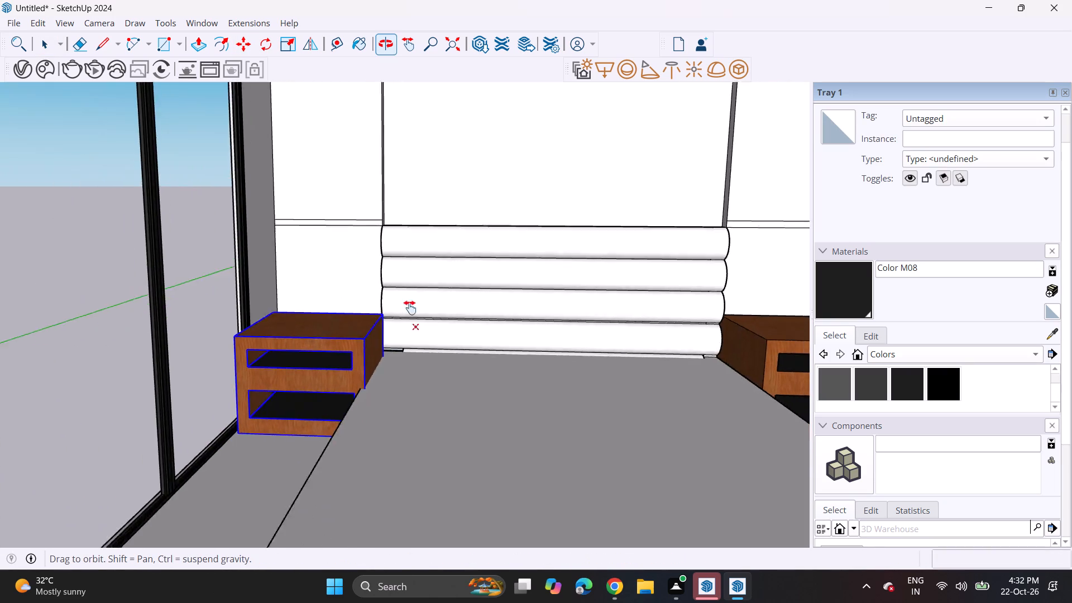
middle_drag(410, 308, 429, 306)
shift+scroll(528, 300, up, 1)
shift+middle_drag(528, 300, 321, 298)
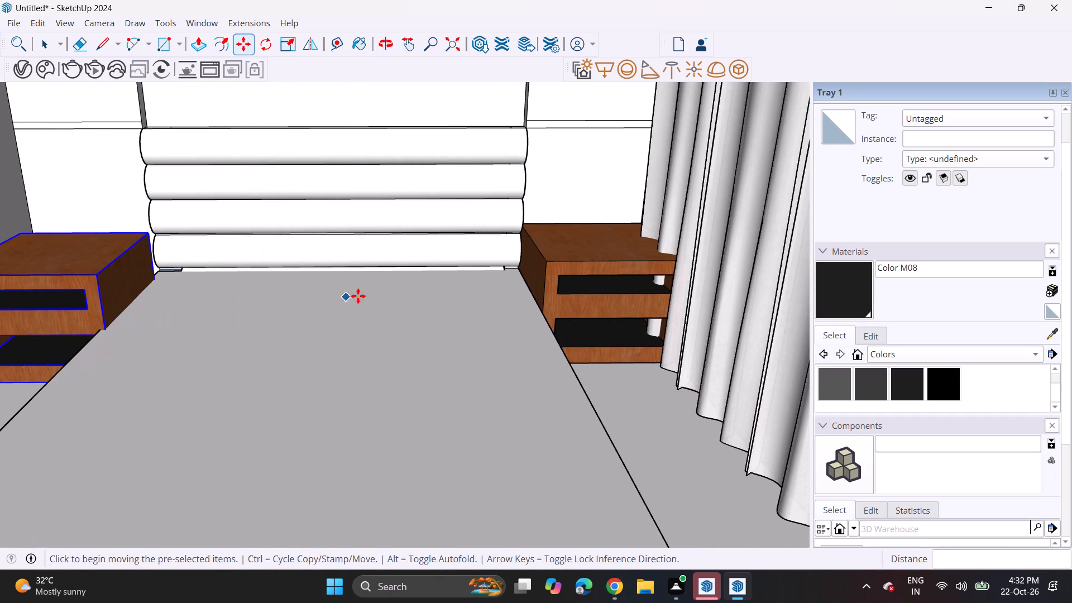
Move the curtain-side bedside cabinet about 1' 9 13/16" by its top back corner to the endpoint at the headboard's side.
key(space)
click(575, 269)
middle_drag(559, 270, 567, 304)
key(m)
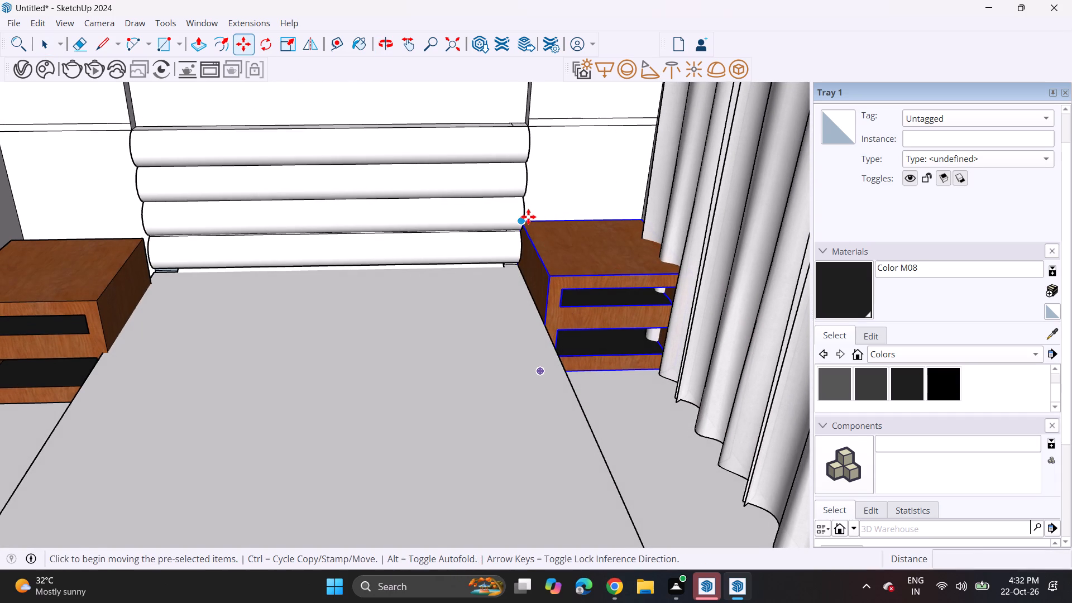
click(528, 217)
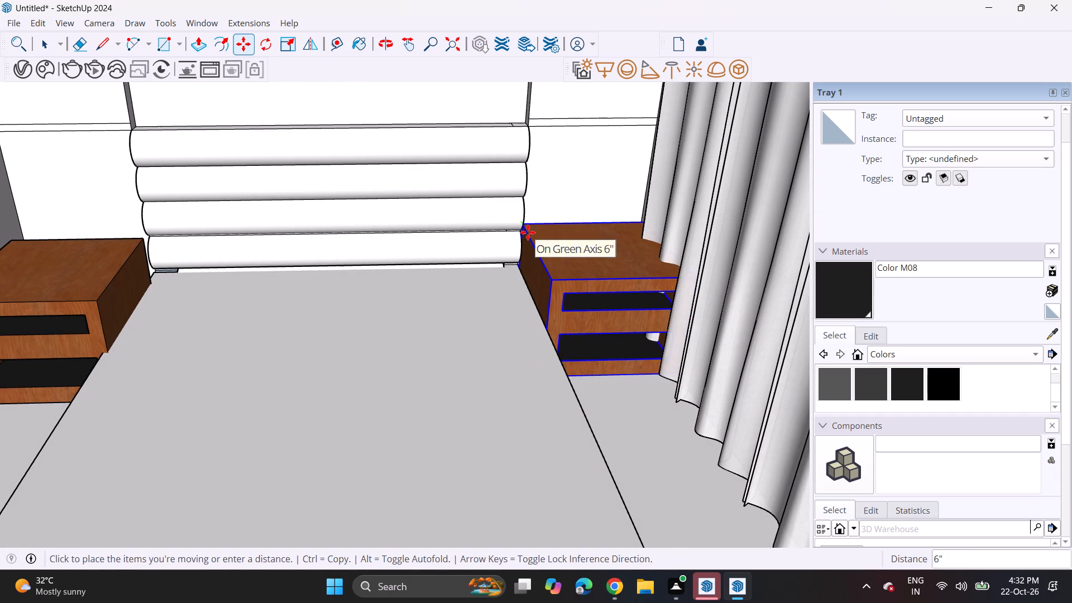
scroll(524, 229, up, 6)
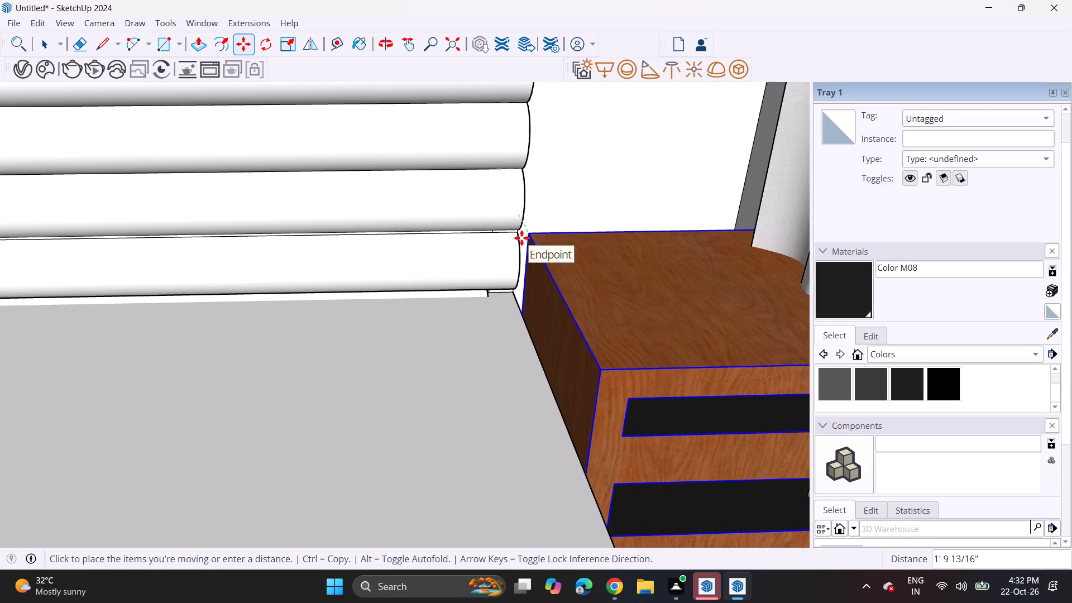
click(521, 238)
Examine the room from its open side, checking both bedside cabinets against the headboard, bed platform and curtain row.
scroll(528, 250, down, 9)
scroll(551, 301, up, 2)
middle_drag(549, 301, 516, 231)
scroll(495, 231, down, 7)
middle_drag(509, 282, 500, 212)
scroll(502, 232, up, 1)
scroll(499, 231, down, 6)
shift+middle_drag(482, 208, 530, 299)
shift+scroll(482, 208, up, 1)
middle_drag(522, 279, 532, 297)
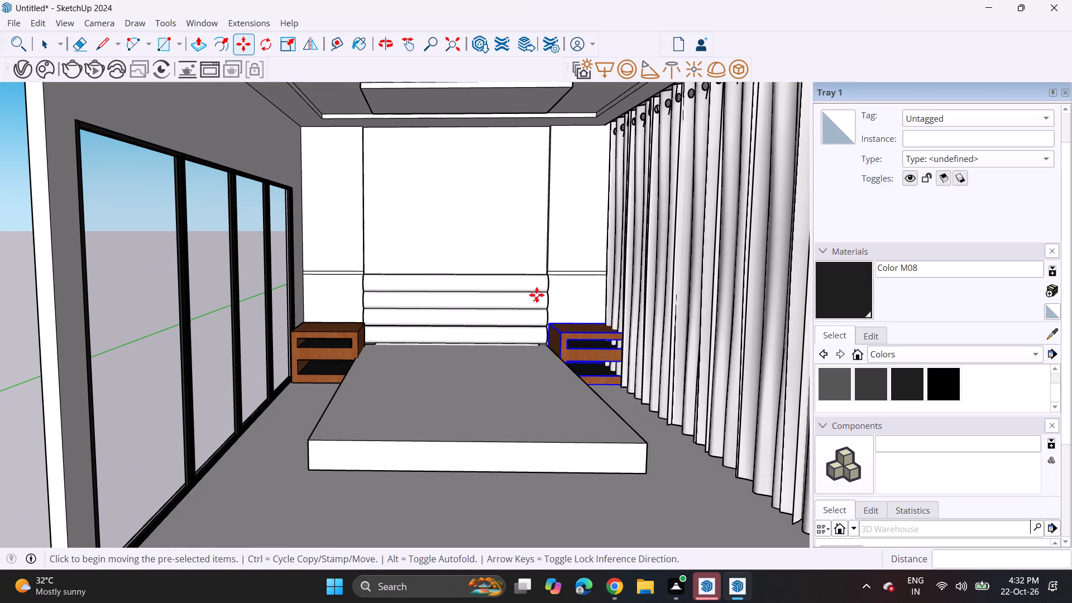
key(space)
click(573, 262)
scroll(564, 284, down, 5)
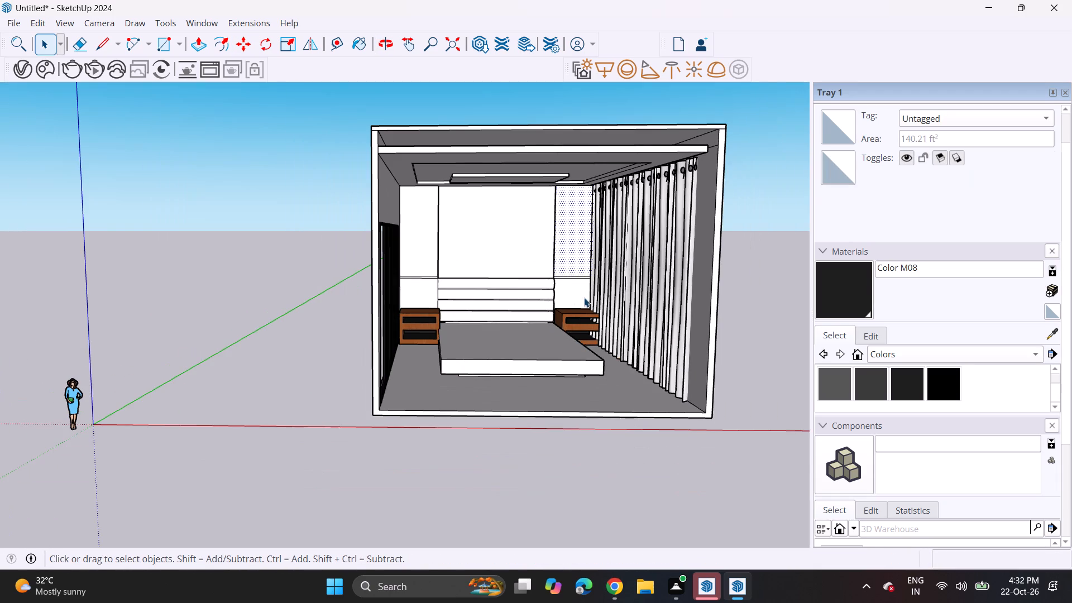
middle_drag(576, 298, 555, 295)
scroll(557, 295, up, 1)
shift+middle_drag(553, 295, 529, 313)
shift+scroll(553, 295, up, 1)
middle_drag(538, 314, 545, 313)
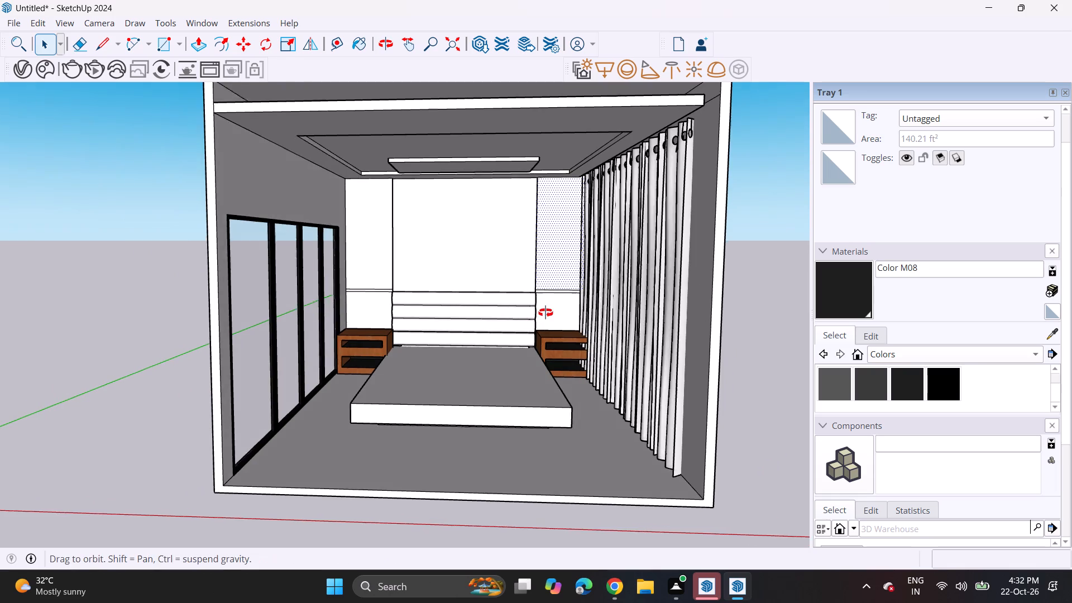
middle_drag(545, 313, 548, 311)
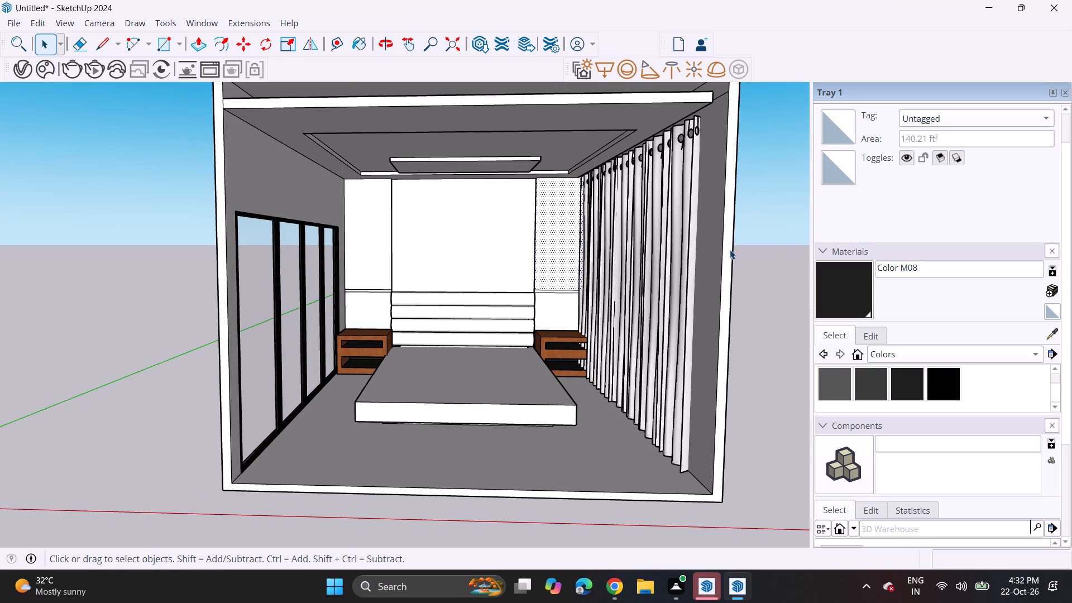
Paint the horizontal headboard cushions grey with Color M04.
scroll(866, 429, up, 2)
click(984, 419)
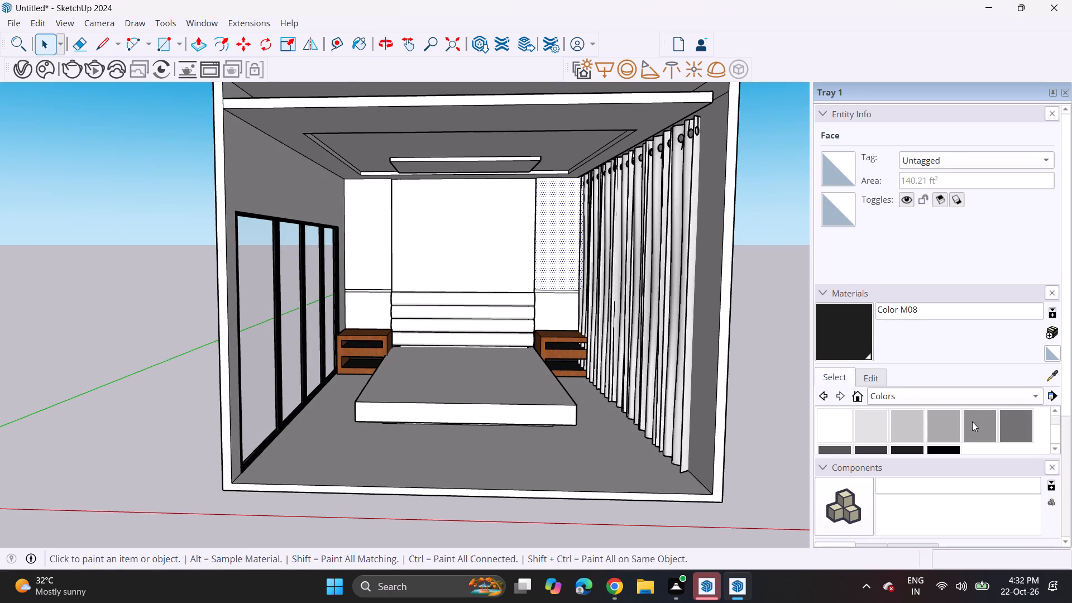
click(507, 304)
click(515, 311)
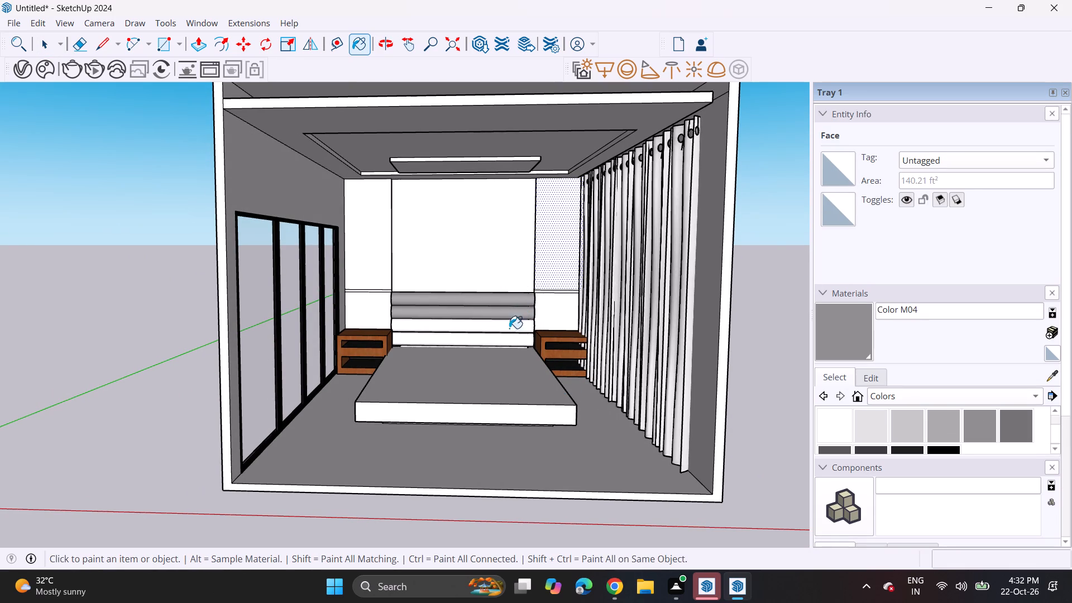
click(508, 319)
click(507, 329)
click(507, 334)
click(505, 347)
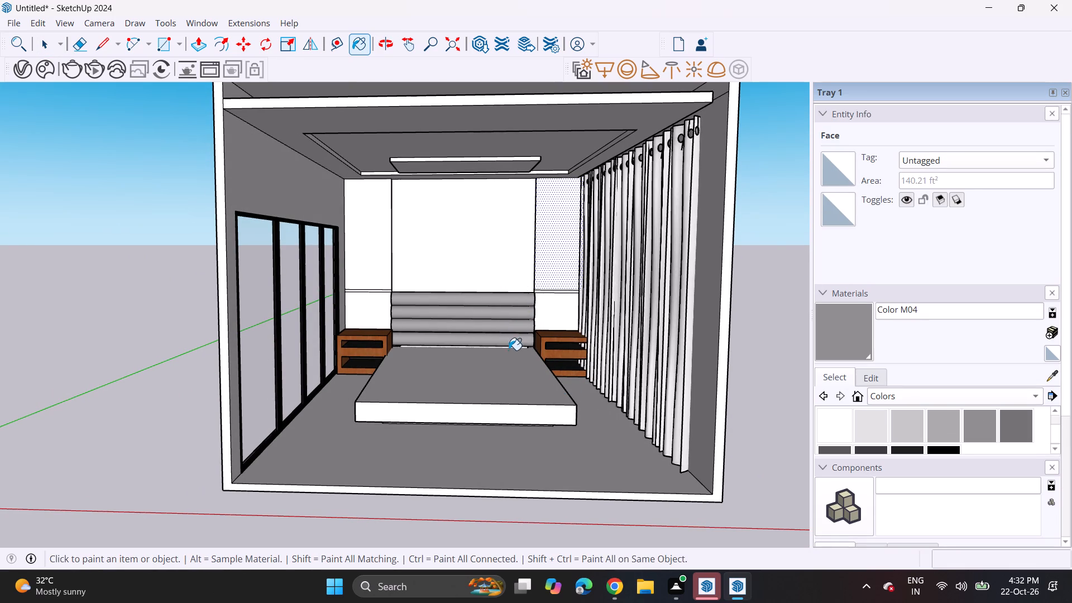
Import the model named rug from the Downloads folder and place it on the floor near the bed's foot, on the sliding-door side.
click(13, 27)
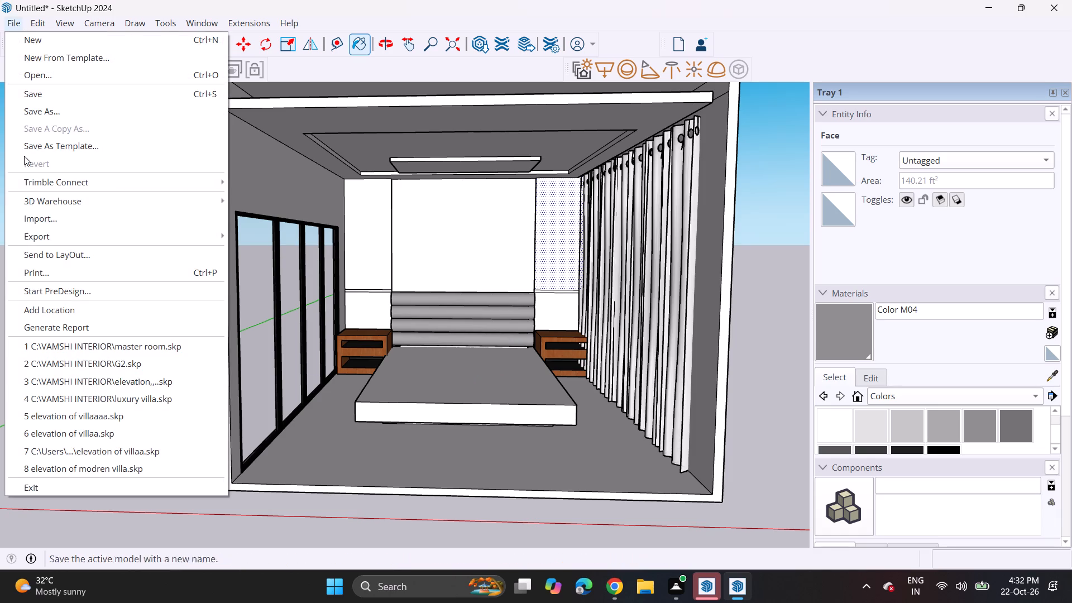
click(33, 214)
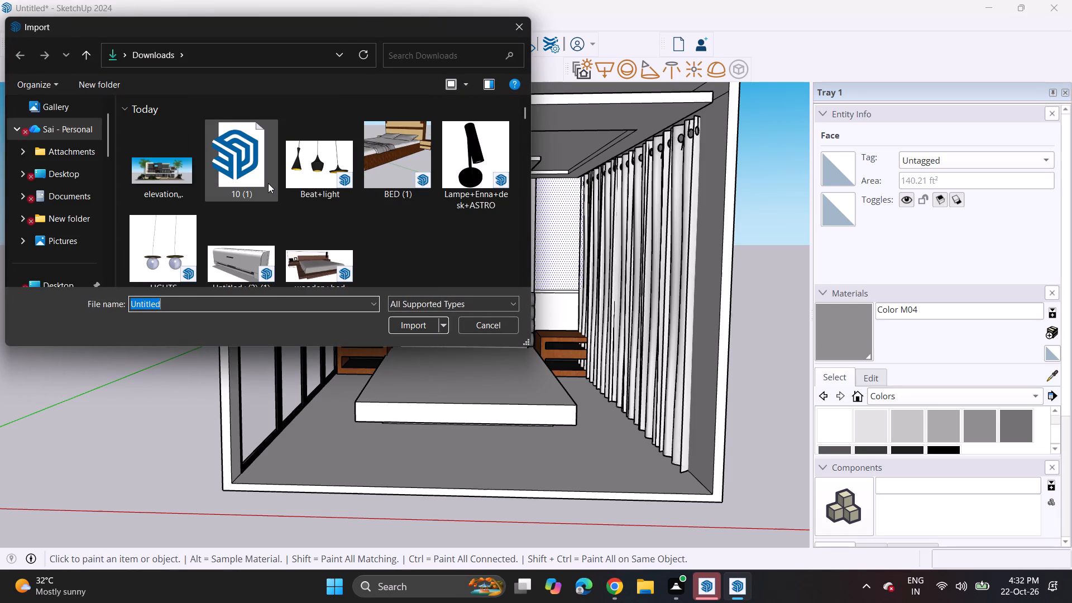
scroll(268, 183, down, 1)
scroll(350, 207, down, 3)
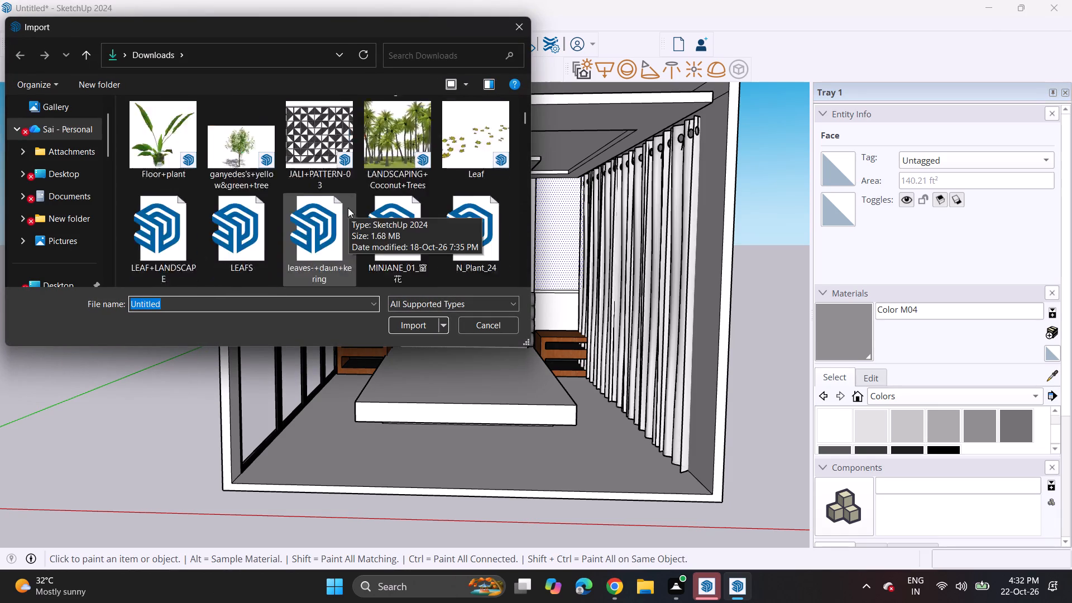
scroll(348, 208, down, 13)
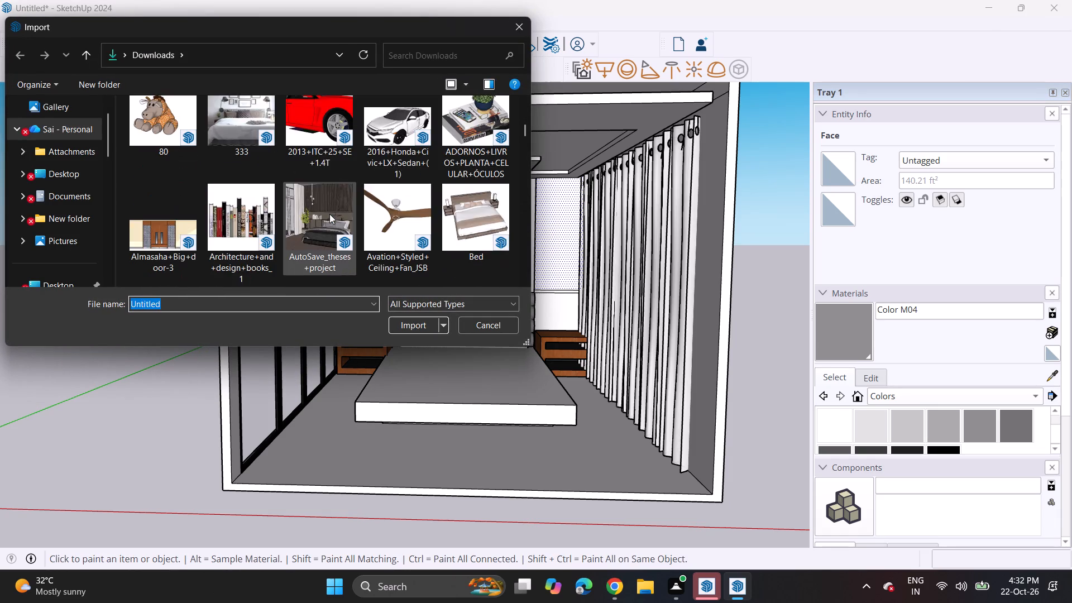
scroll(329, 214, down, 3)
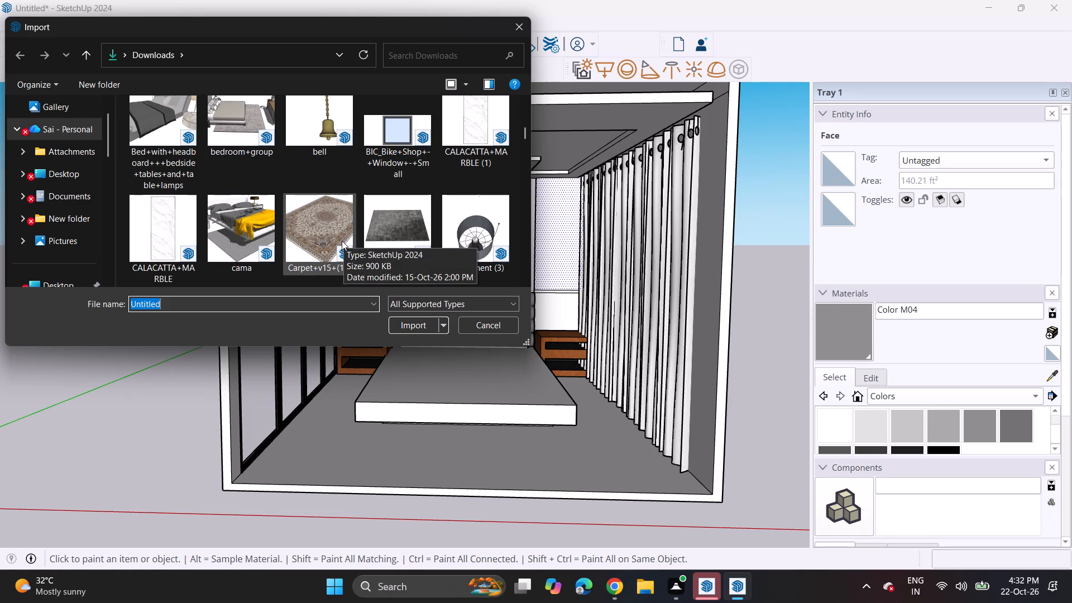
scroll(342, 241, down, 6)
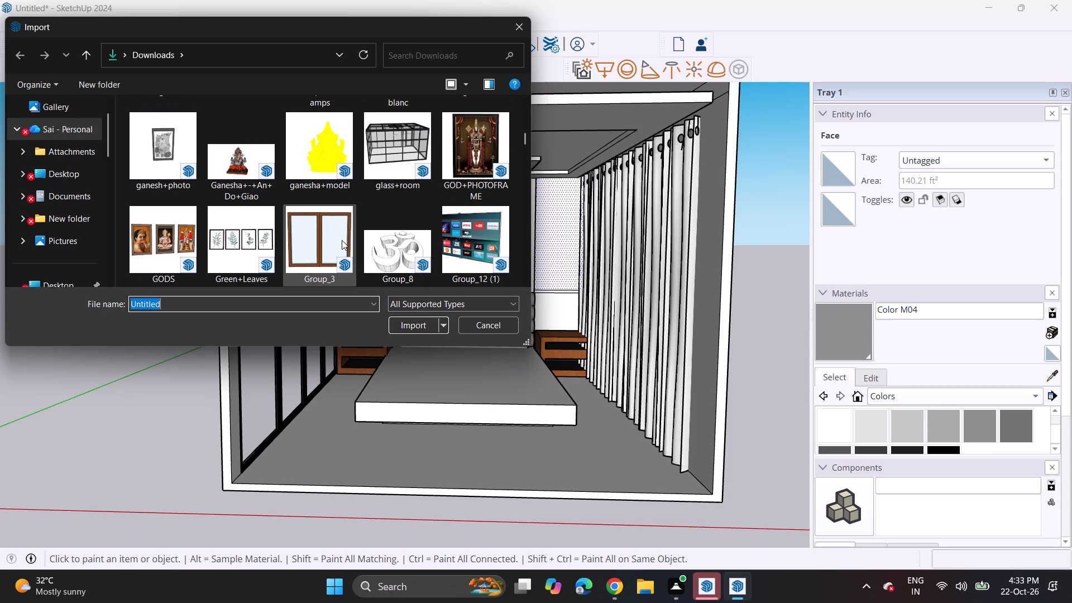
scroll(361, 204, down, 4)
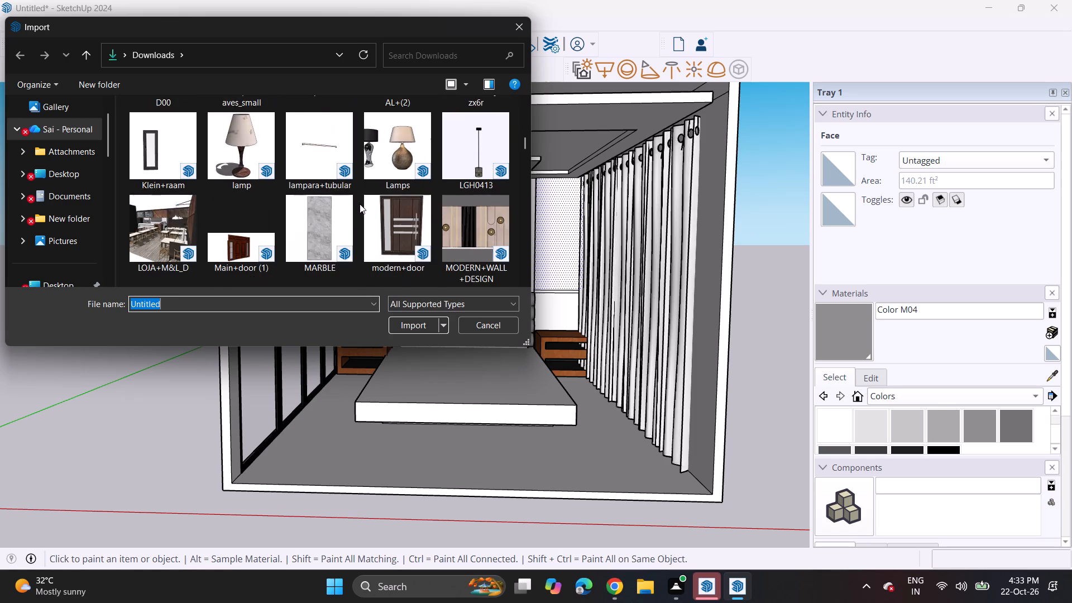
scroll(353, 213, down, 4)
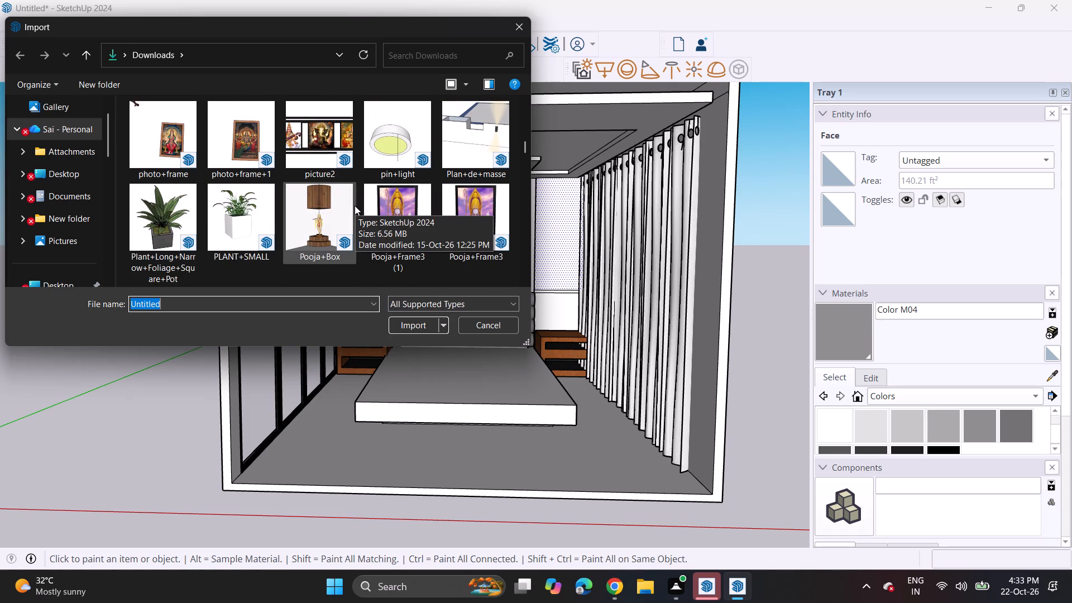
scroll(350, 199, down, 4)
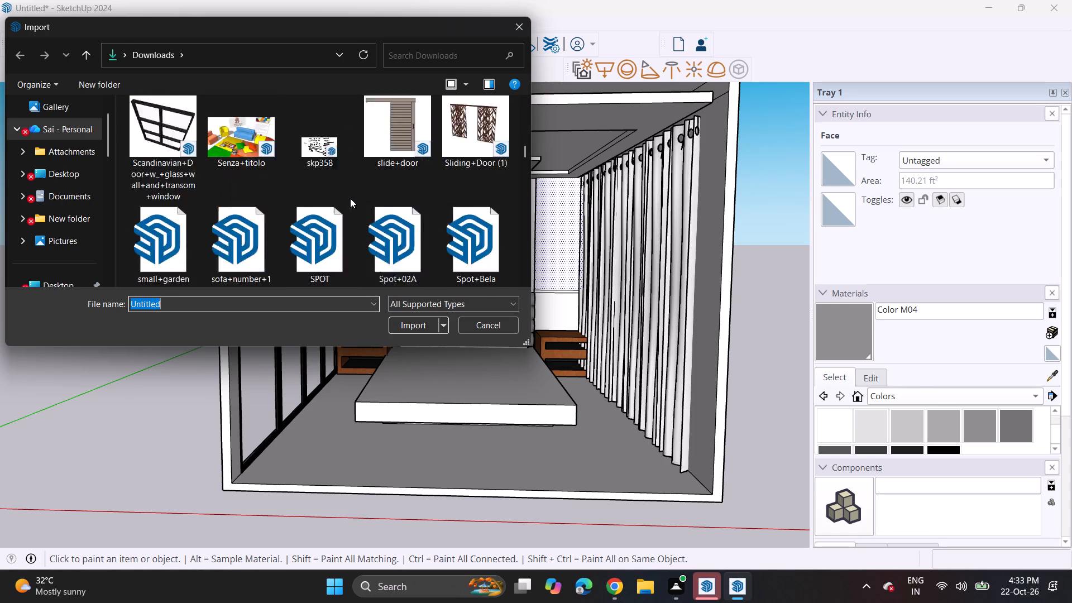
scroll(350, 198, down, 6)
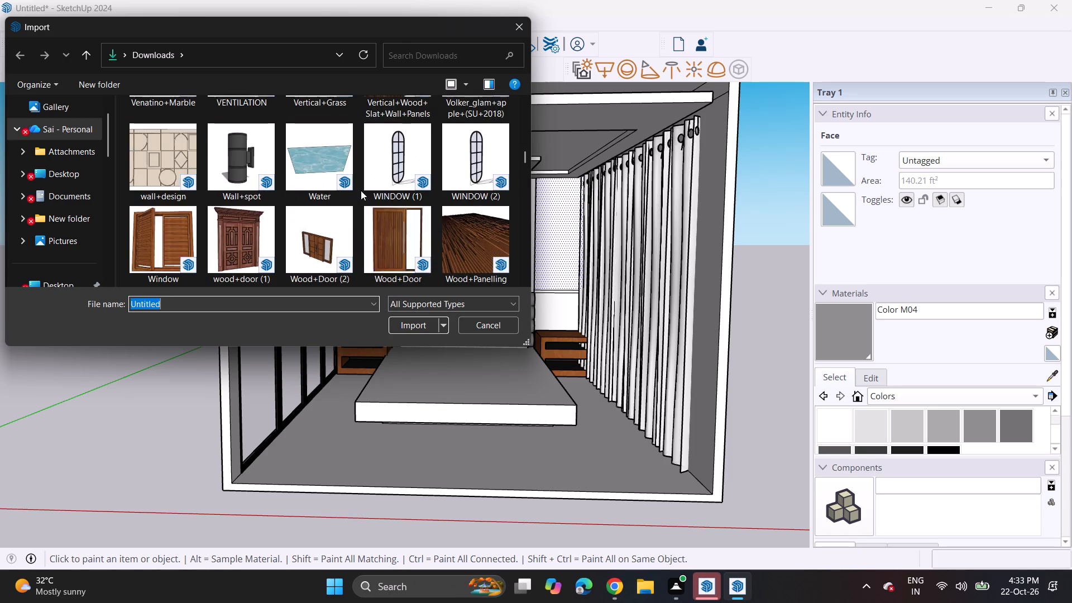
scroll(361, 190, down, 9)
scroll(361, 190, up, 1)
scroll(361, 190, down, 10)
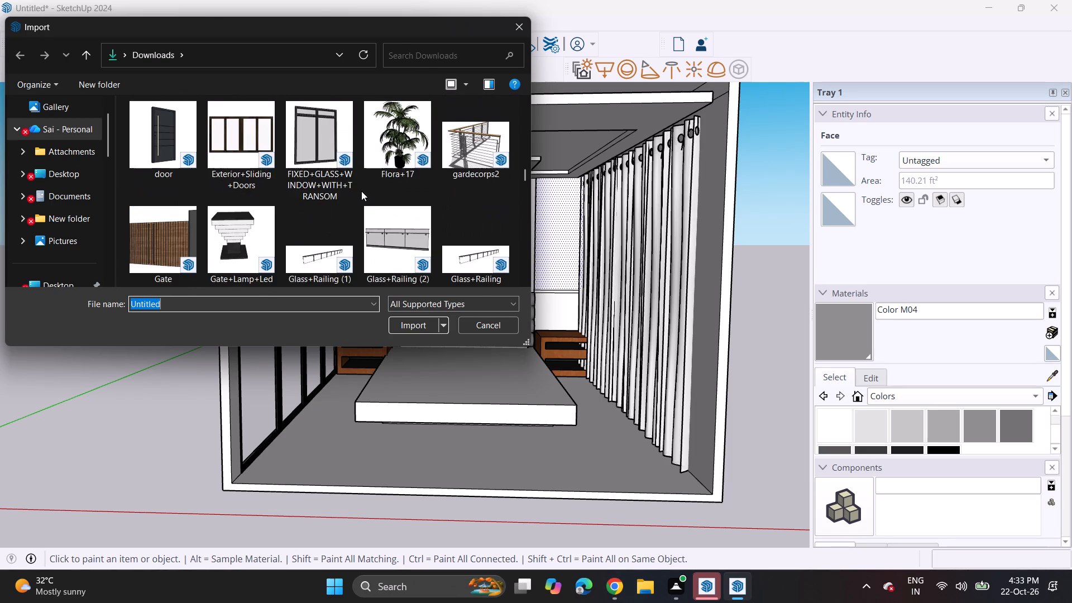
scroll(361, 192, down, 10)
scroll(363, 194, up, 14)
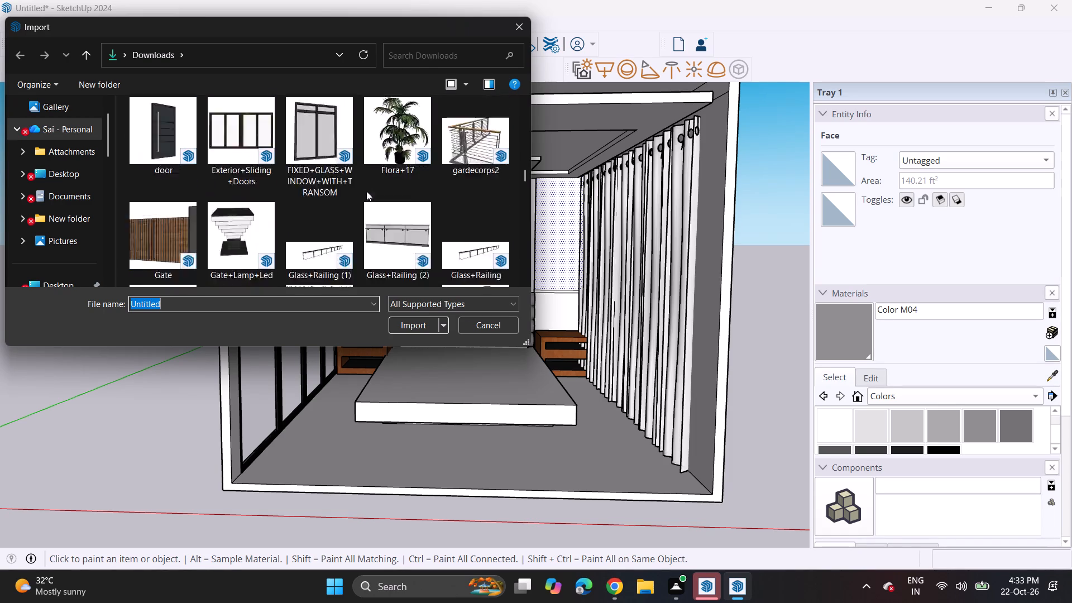
scroll(366, 191, up, 18)
scroll(366, 191, up, 6)
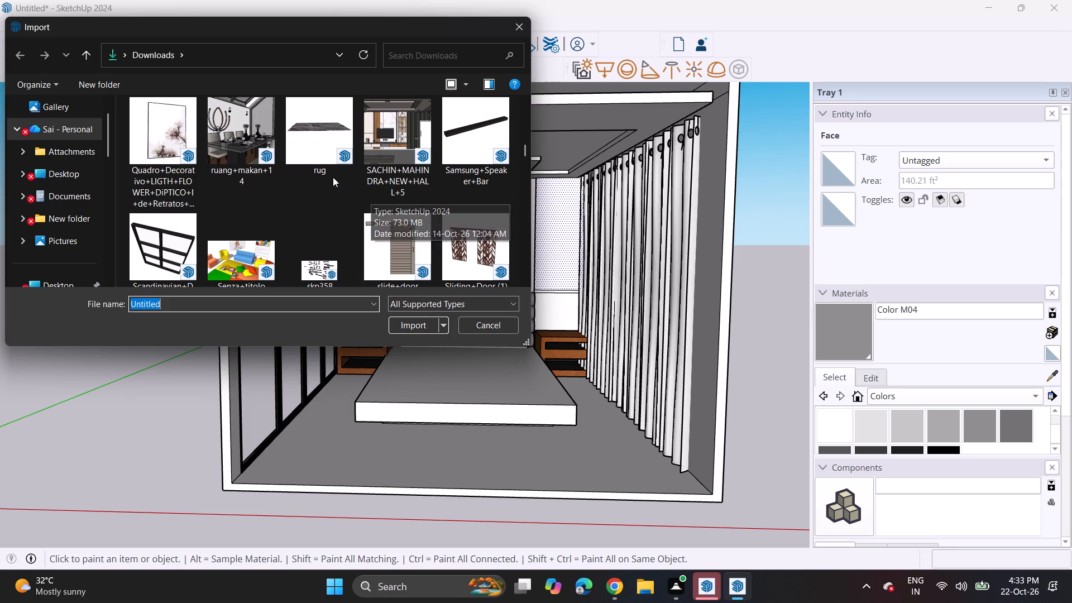
click(319, 138)
click(408, 331)
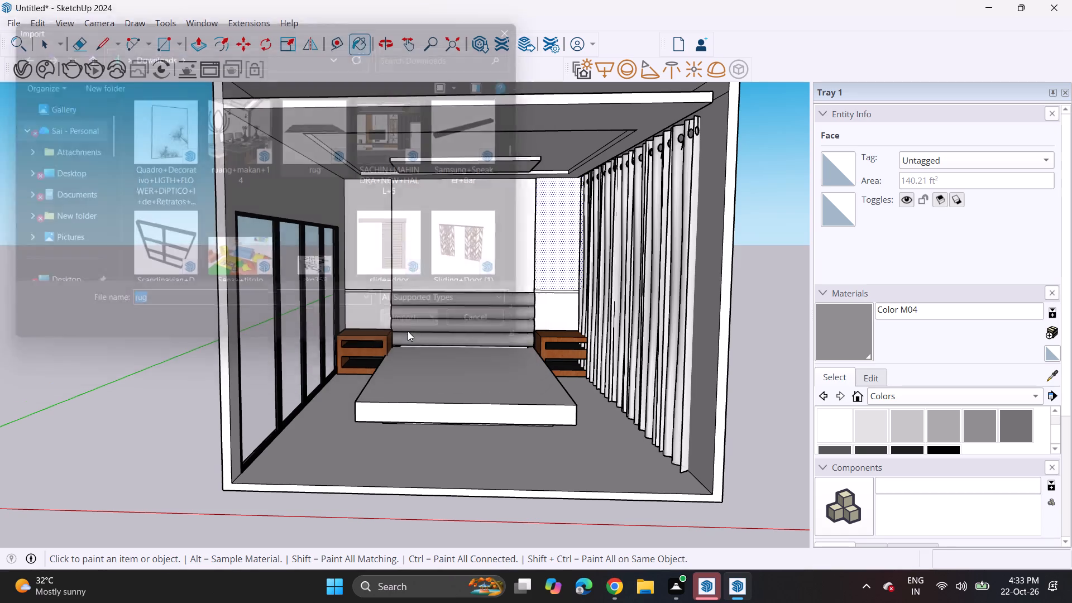
click(662, 328)
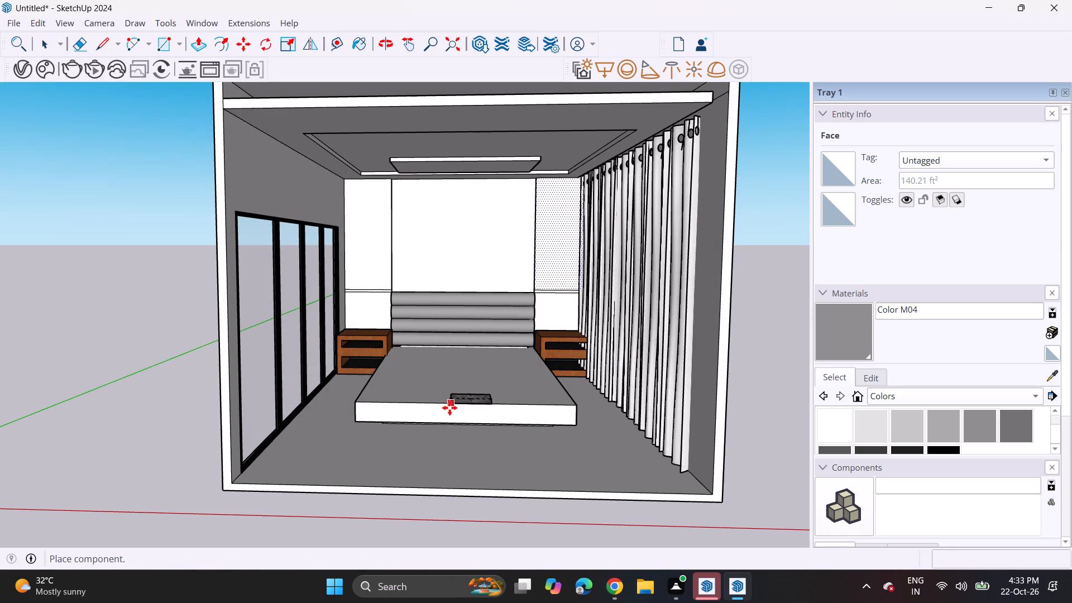
middle_drag(449, 408, 439, 455)
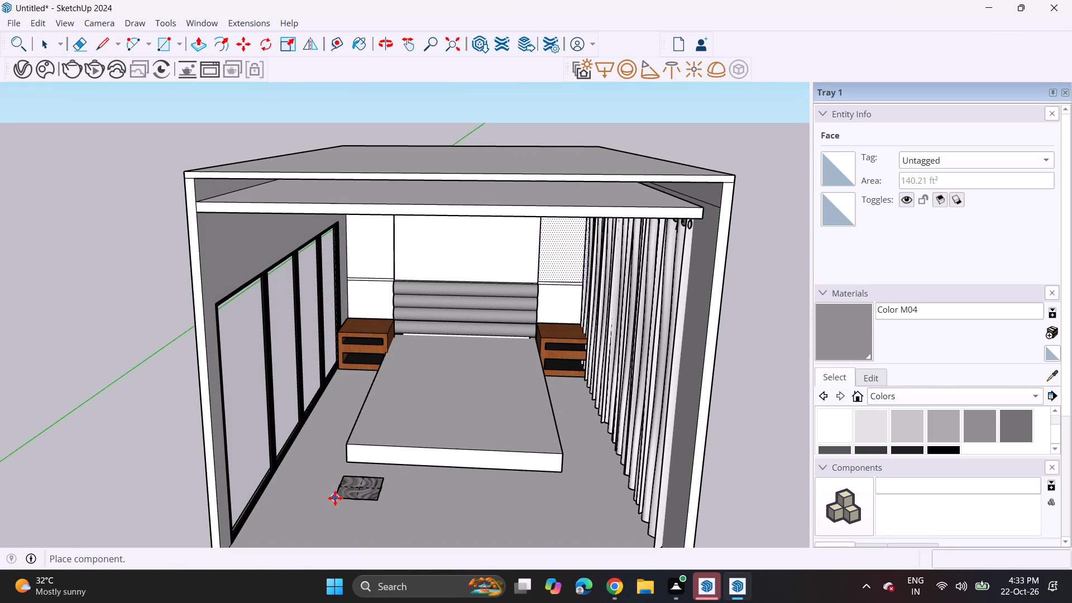
click(330, 492)
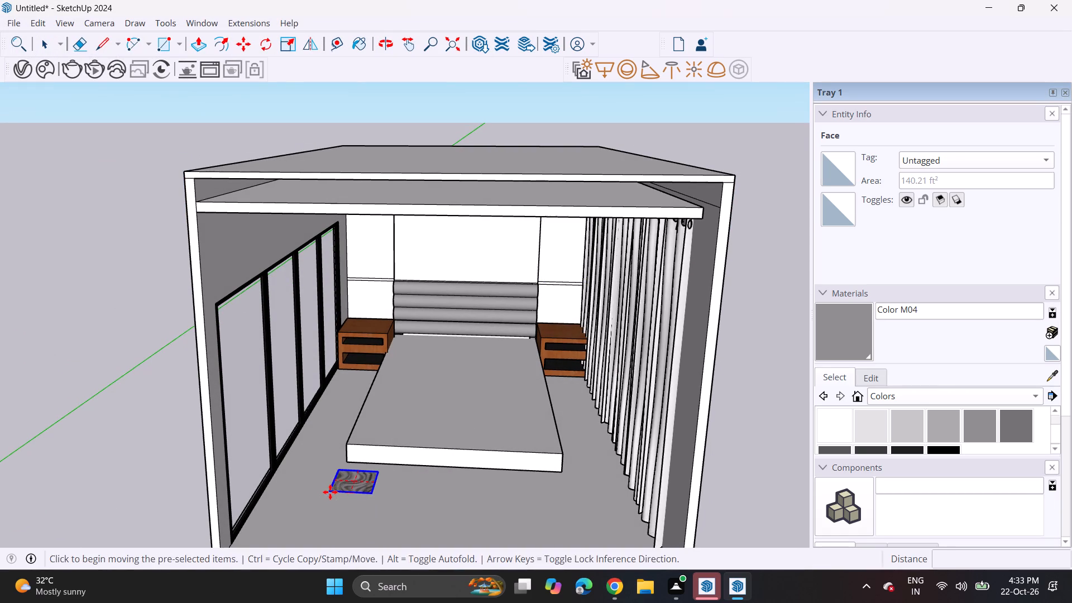
Scale the rug uniformly by a factor of 7.00 from its back corner on the curtain side.
click(288, 40)
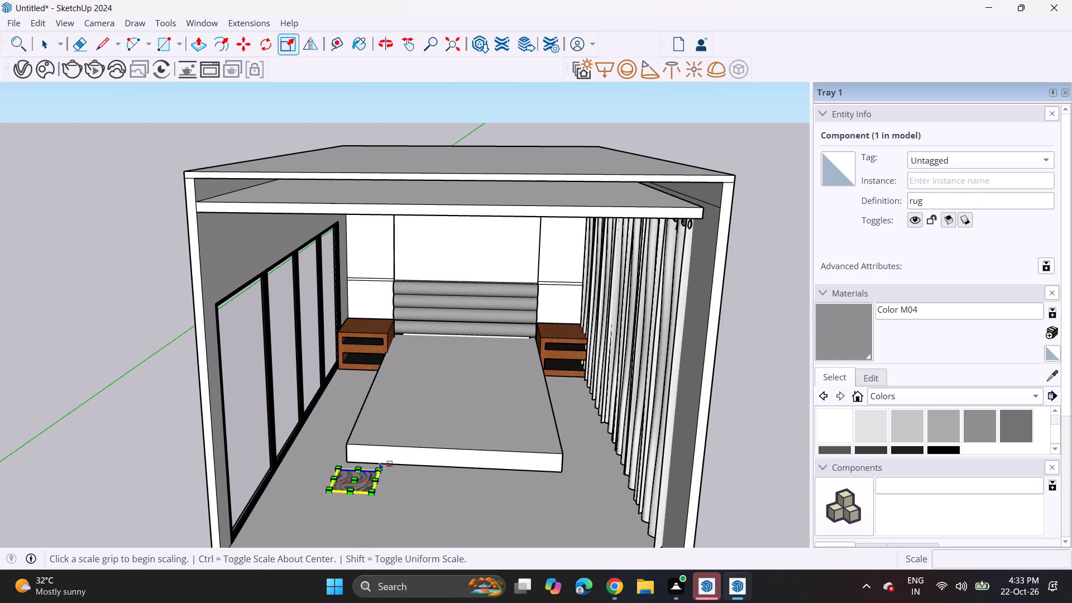
click(375, 467)
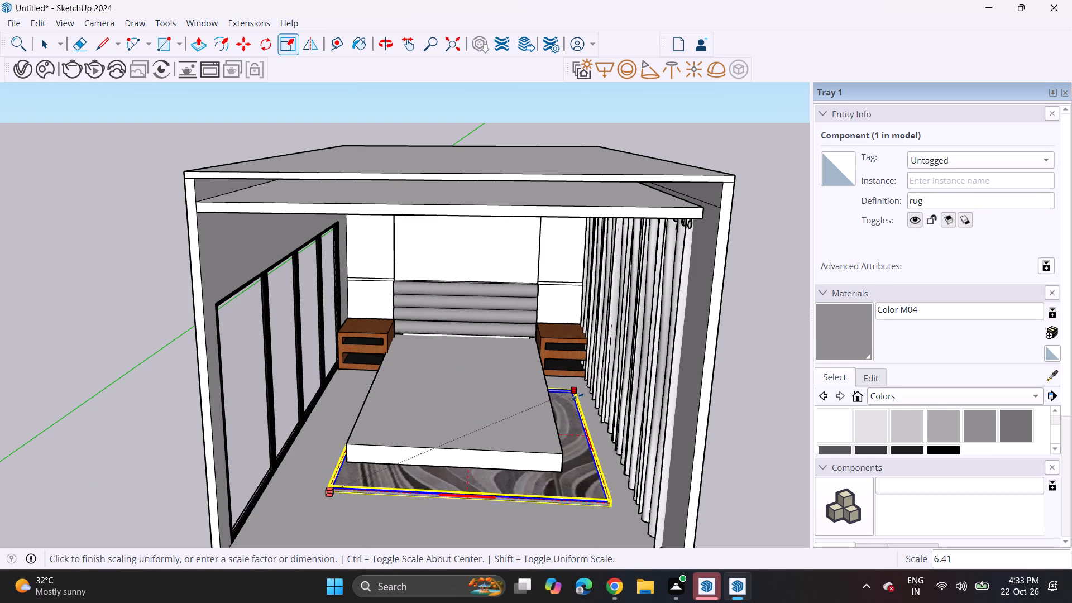
click(587, 385)
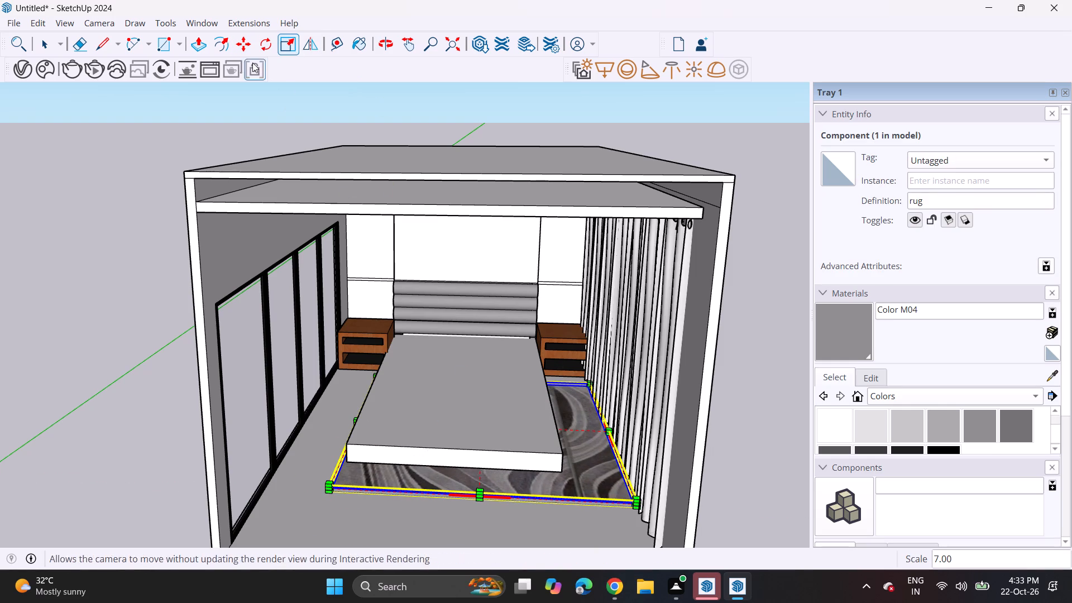
Move the rug about 7' 10 1/16" across the floor toward the sliding door and the room's open end, roughly centring it under the bed.
click(242, 42)
click(492, 484)
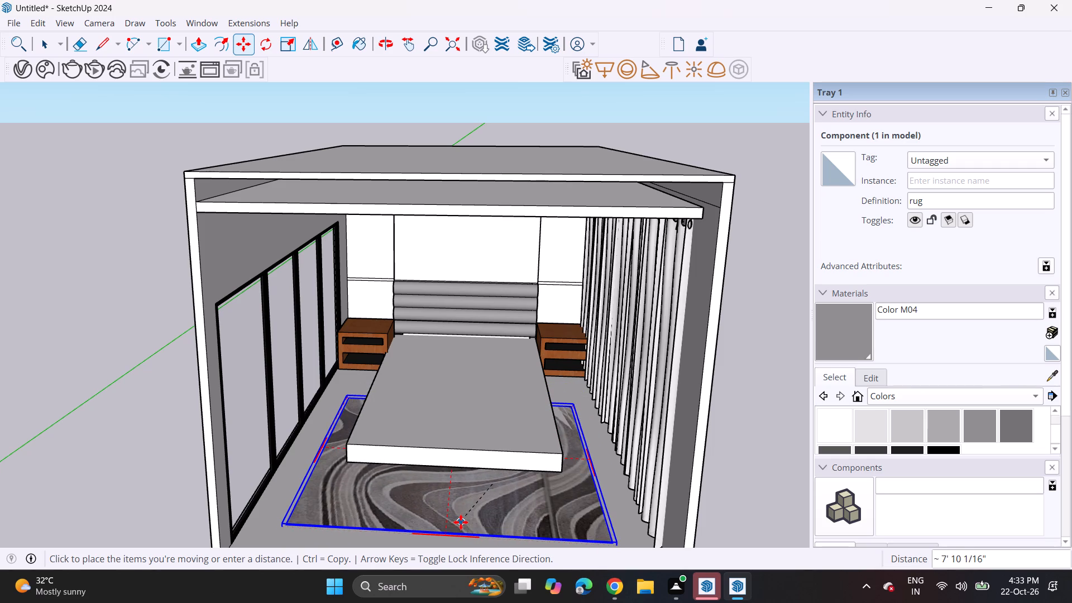
click(461, 522)
key(space)
click(557, 401)
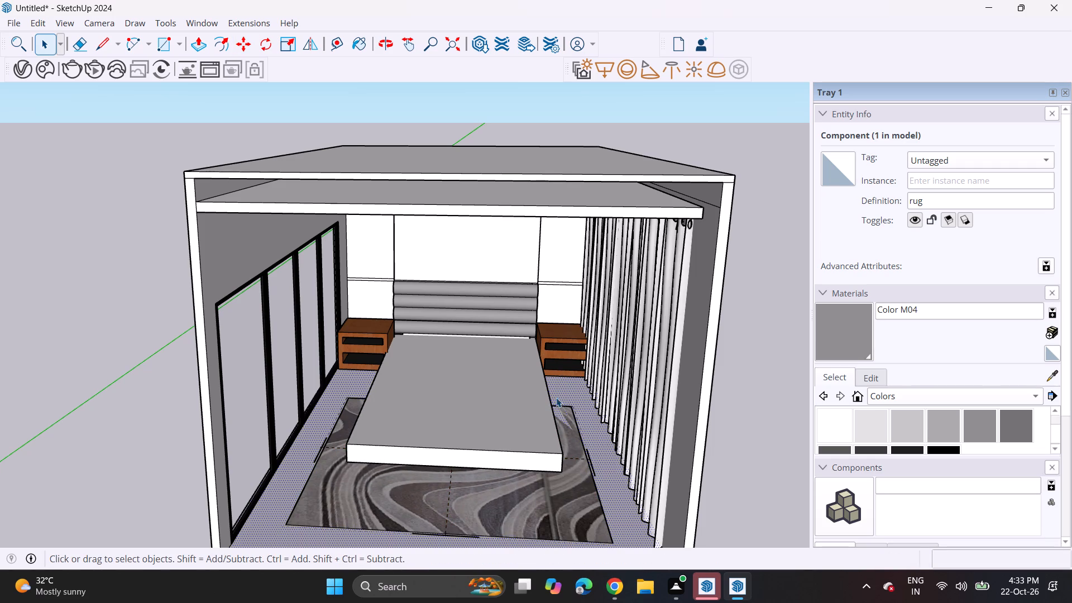
Raise the rug about 5 1/4" so it sits above the floor surface beneath the bed platform.
middle_drag(549, 460, 577, 380)
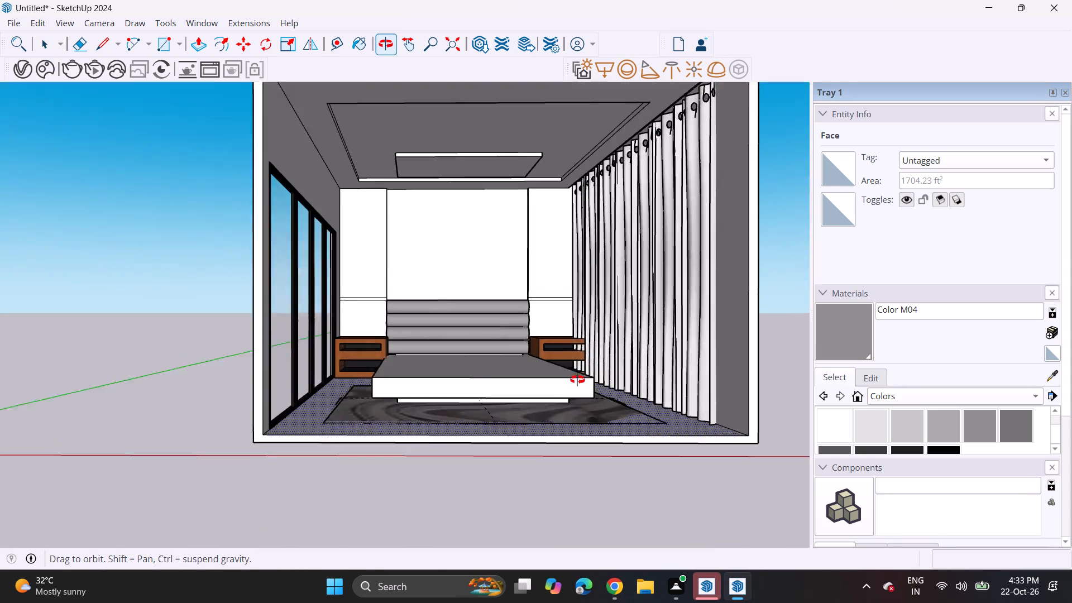
middle_drag(577, 380, 605, 409)
click(405, 444)
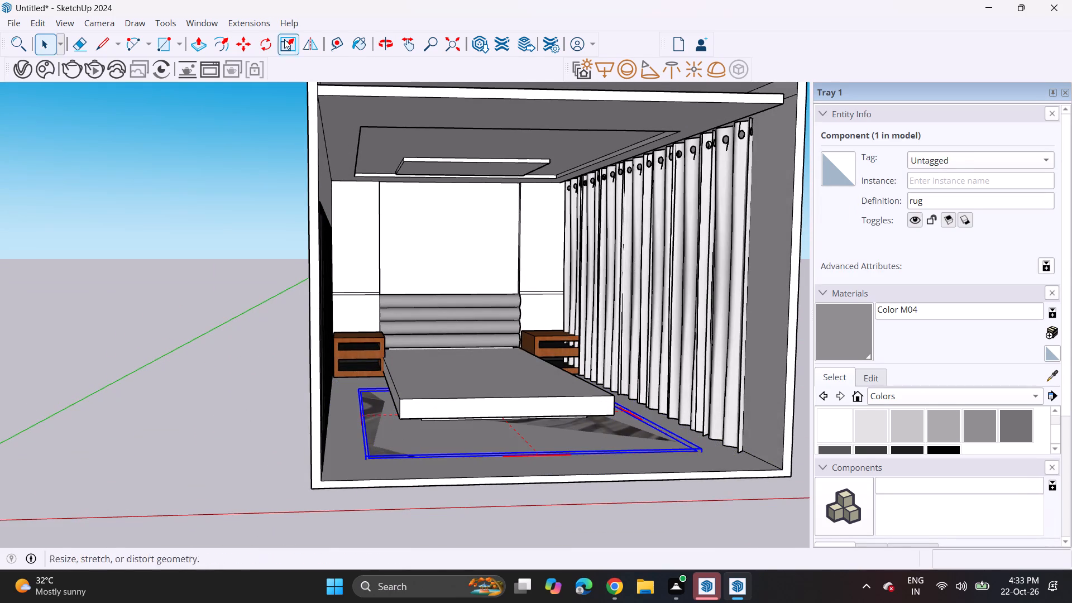
click(236, 47)
scroll(372, 396, up, 4)
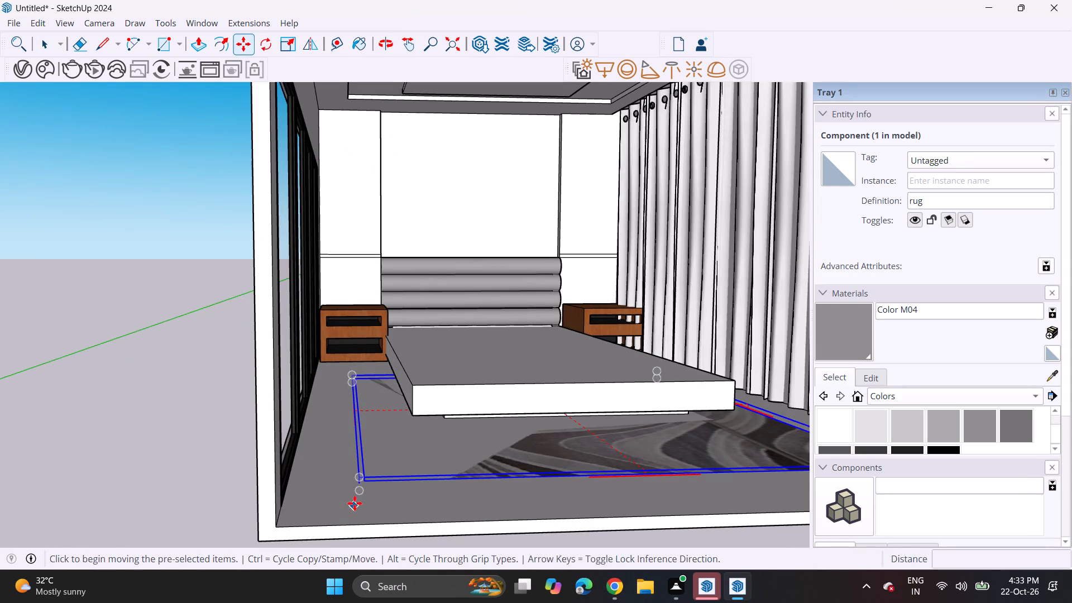
click(362, 496)
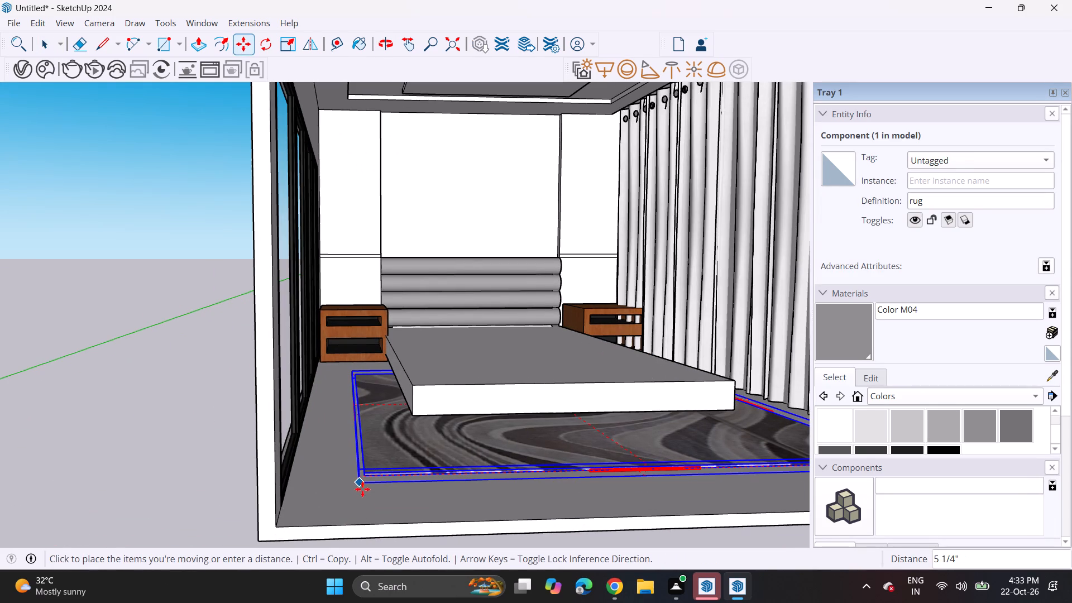
click(362, 489)
key(space)
click(203, 444)
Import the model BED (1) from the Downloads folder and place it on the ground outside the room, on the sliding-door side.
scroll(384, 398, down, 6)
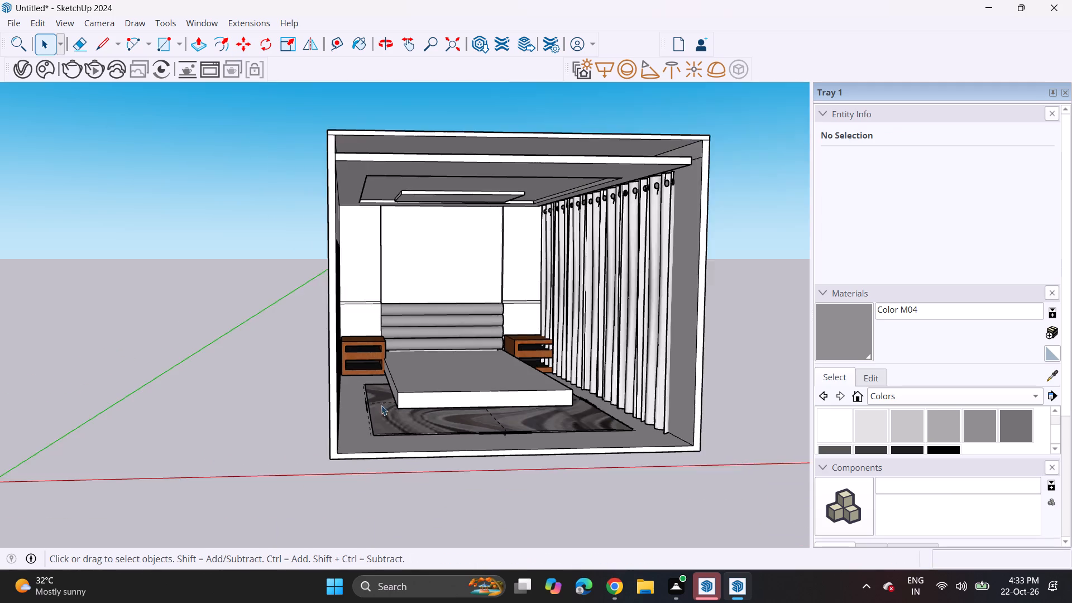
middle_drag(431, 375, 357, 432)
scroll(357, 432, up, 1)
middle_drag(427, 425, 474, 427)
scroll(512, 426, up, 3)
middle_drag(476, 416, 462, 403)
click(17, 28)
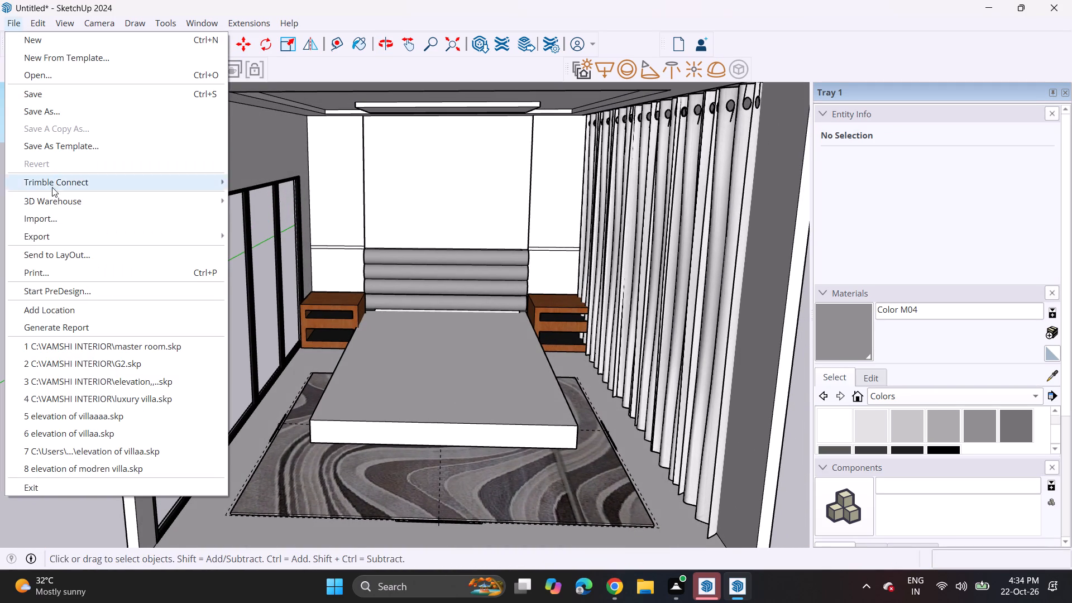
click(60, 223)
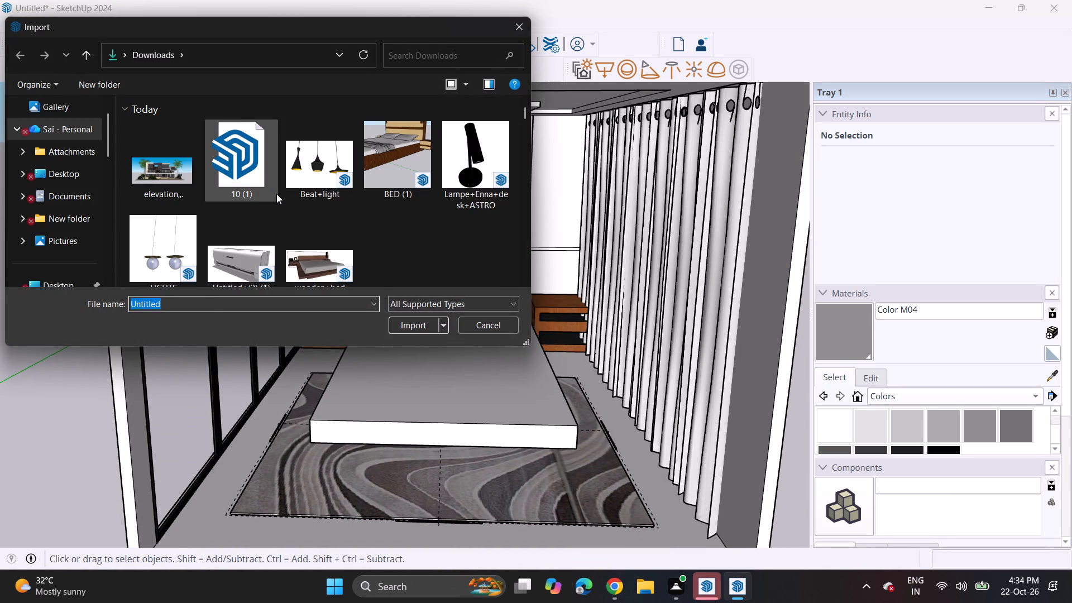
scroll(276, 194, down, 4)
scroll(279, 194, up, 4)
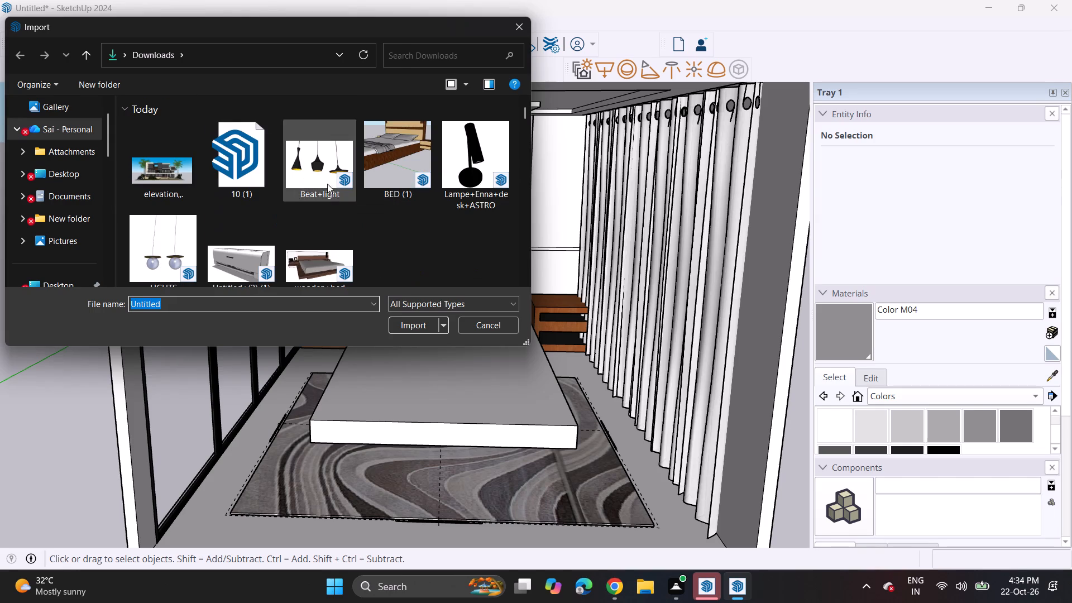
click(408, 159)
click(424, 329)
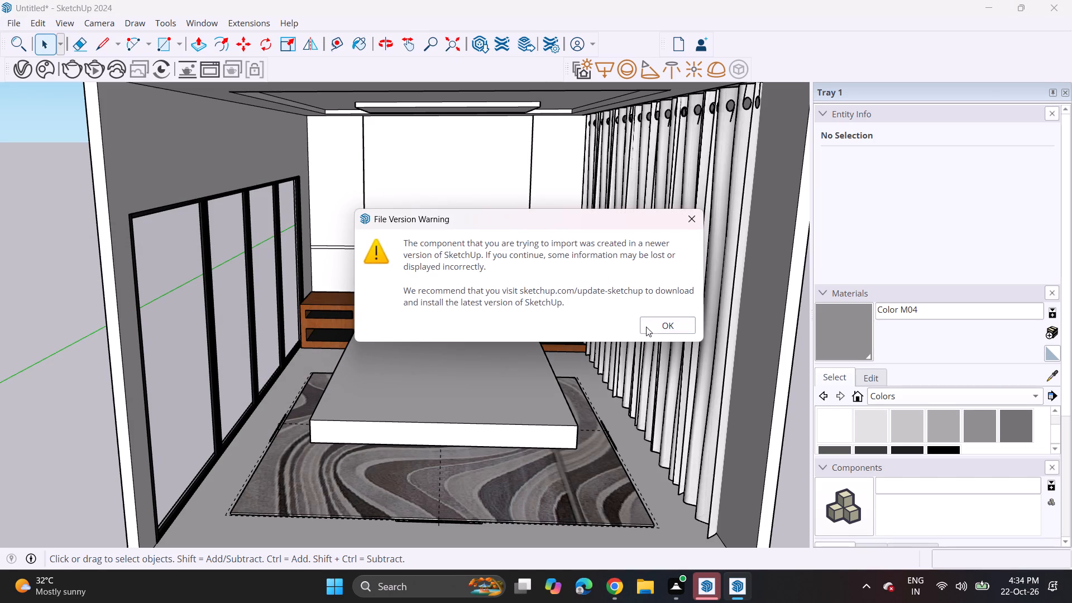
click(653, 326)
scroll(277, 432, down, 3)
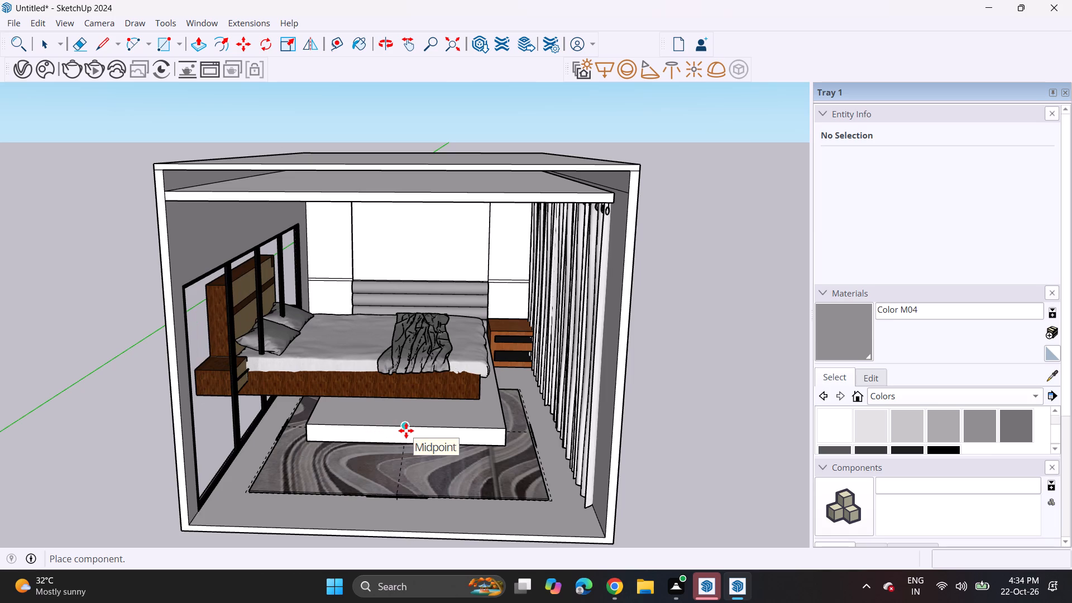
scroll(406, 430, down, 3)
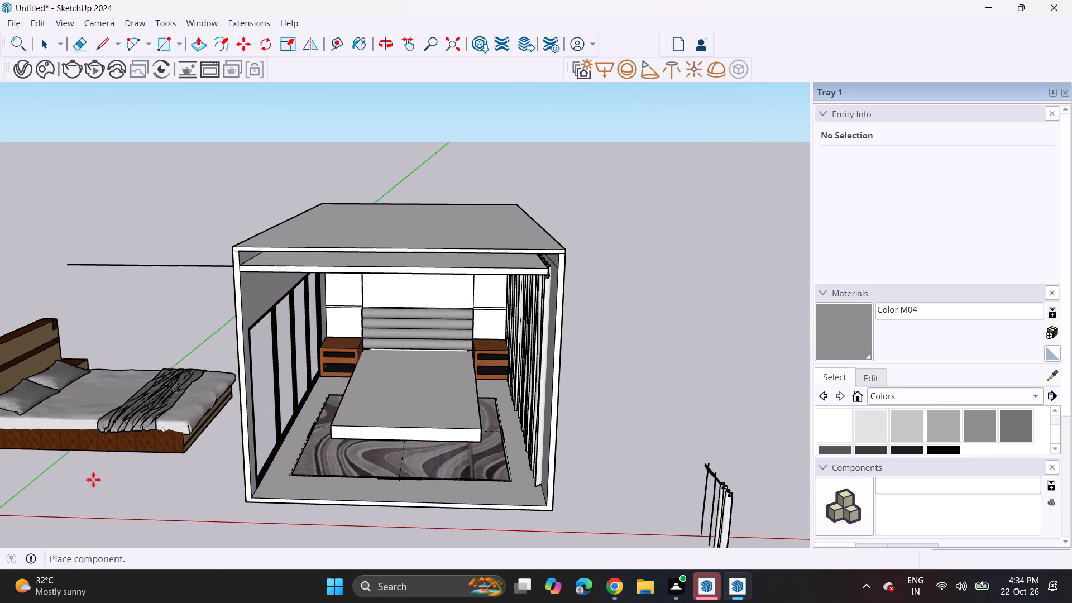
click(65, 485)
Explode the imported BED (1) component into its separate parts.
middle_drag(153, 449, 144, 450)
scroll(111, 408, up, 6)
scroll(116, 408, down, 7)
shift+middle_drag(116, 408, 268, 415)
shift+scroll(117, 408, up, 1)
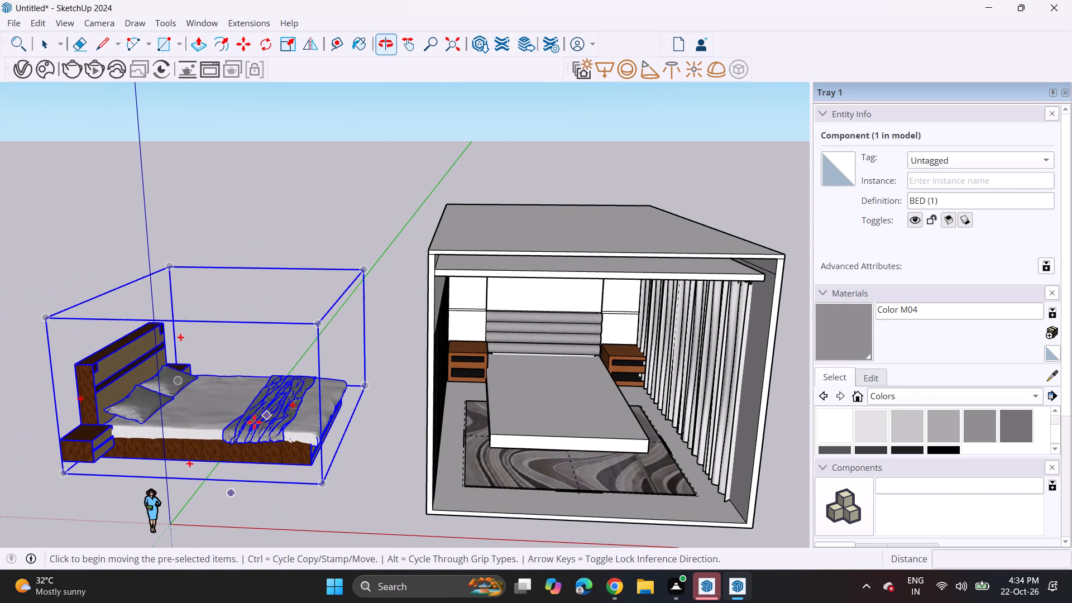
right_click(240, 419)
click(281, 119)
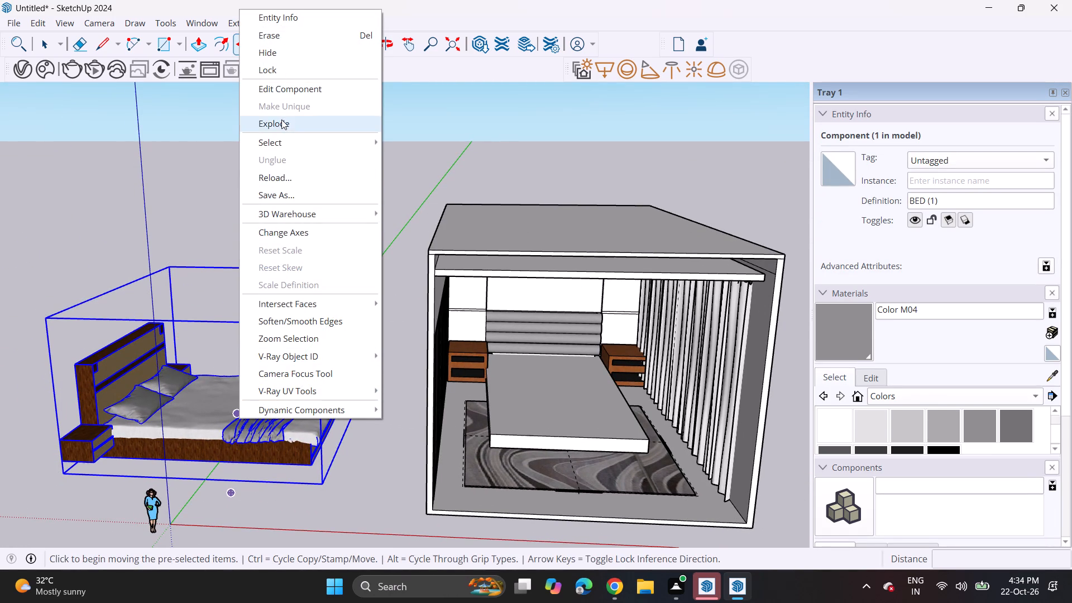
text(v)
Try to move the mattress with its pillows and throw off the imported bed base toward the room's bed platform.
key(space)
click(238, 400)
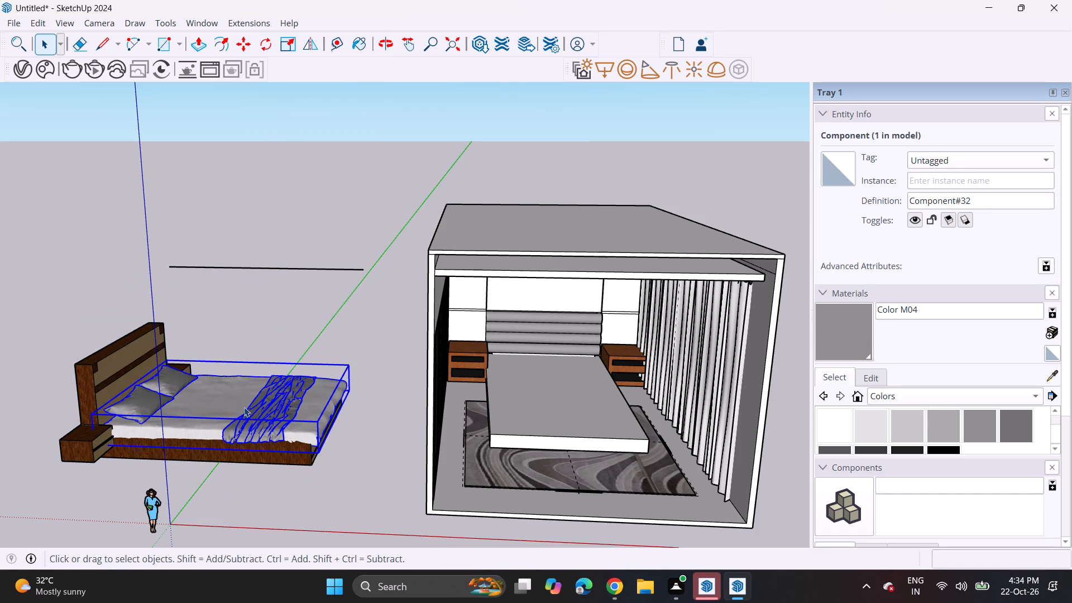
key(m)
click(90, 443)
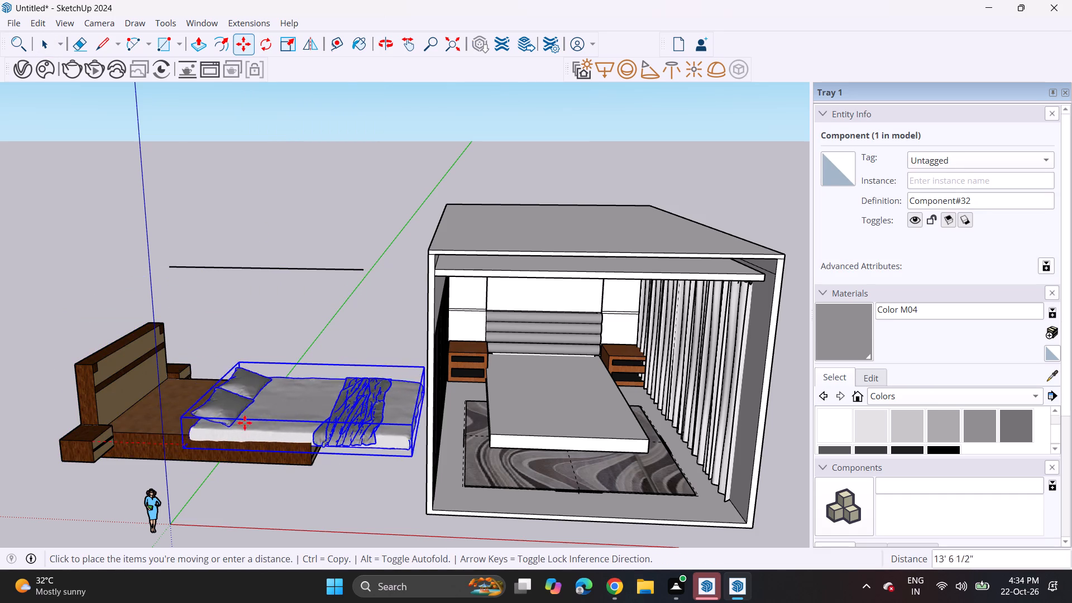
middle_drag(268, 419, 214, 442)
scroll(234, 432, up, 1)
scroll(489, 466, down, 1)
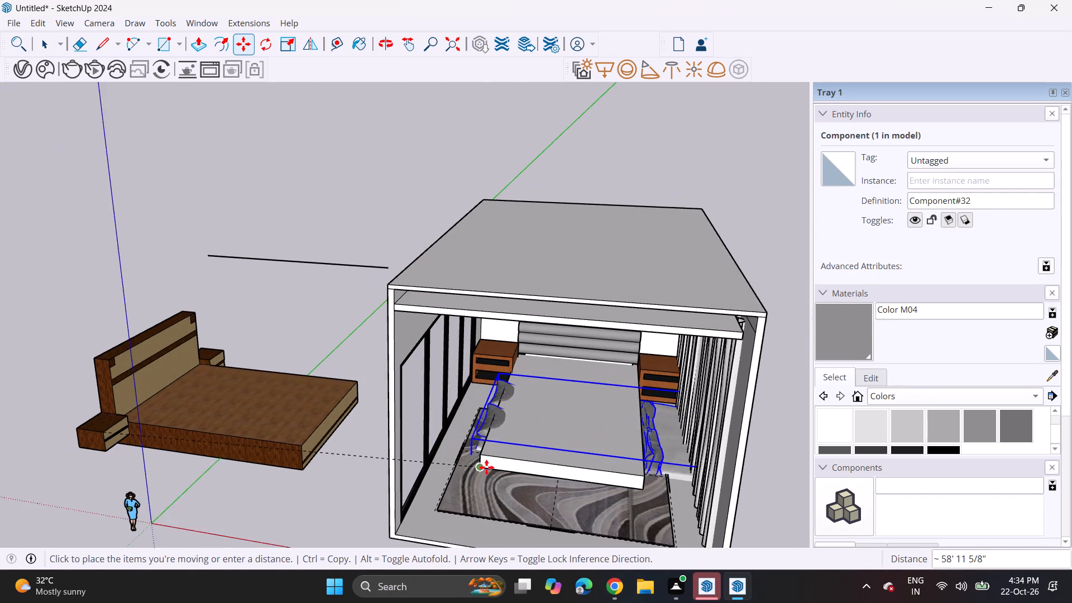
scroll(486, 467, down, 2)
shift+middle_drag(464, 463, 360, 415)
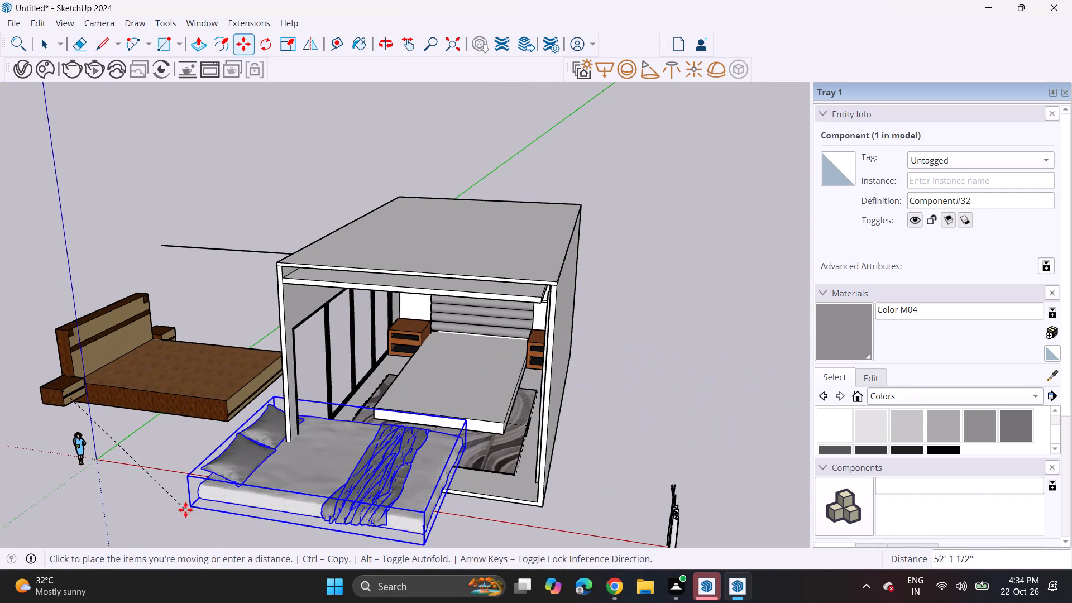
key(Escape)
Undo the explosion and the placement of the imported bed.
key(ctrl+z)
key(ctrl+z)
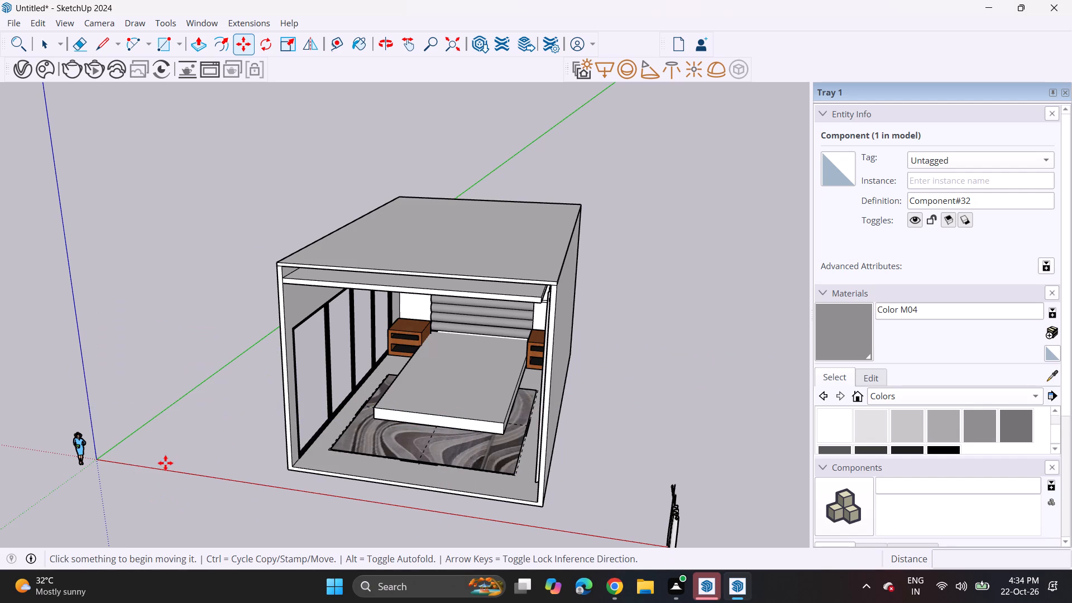
Import the model 333 from the Downloads folder and place it on the ground outside the room, on the sliding-door side.
click(5, 20)
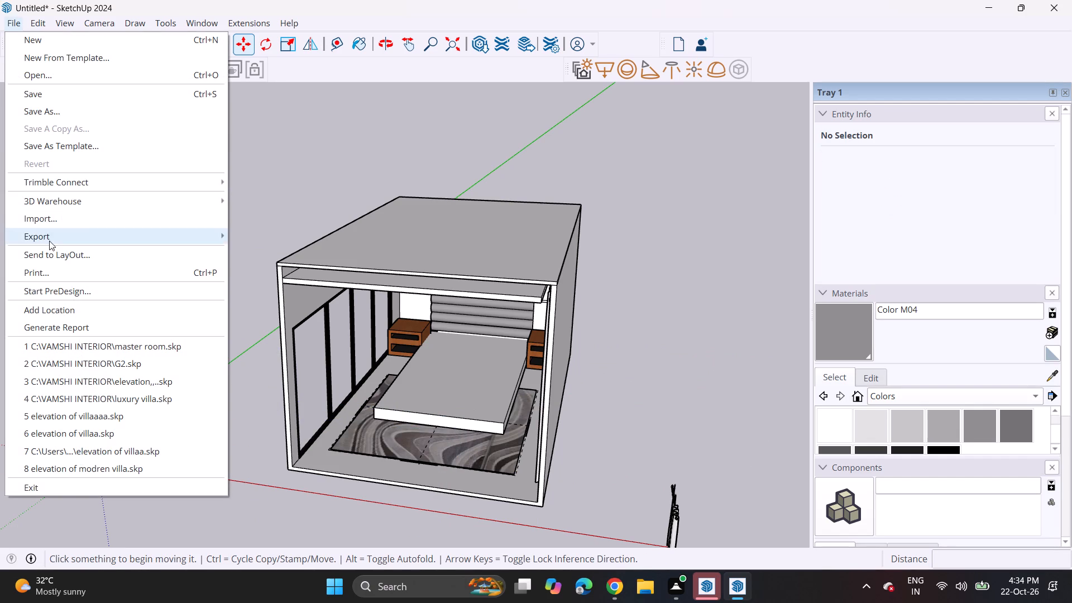
click(50, 220)
scroll(251, 213, down, 2)
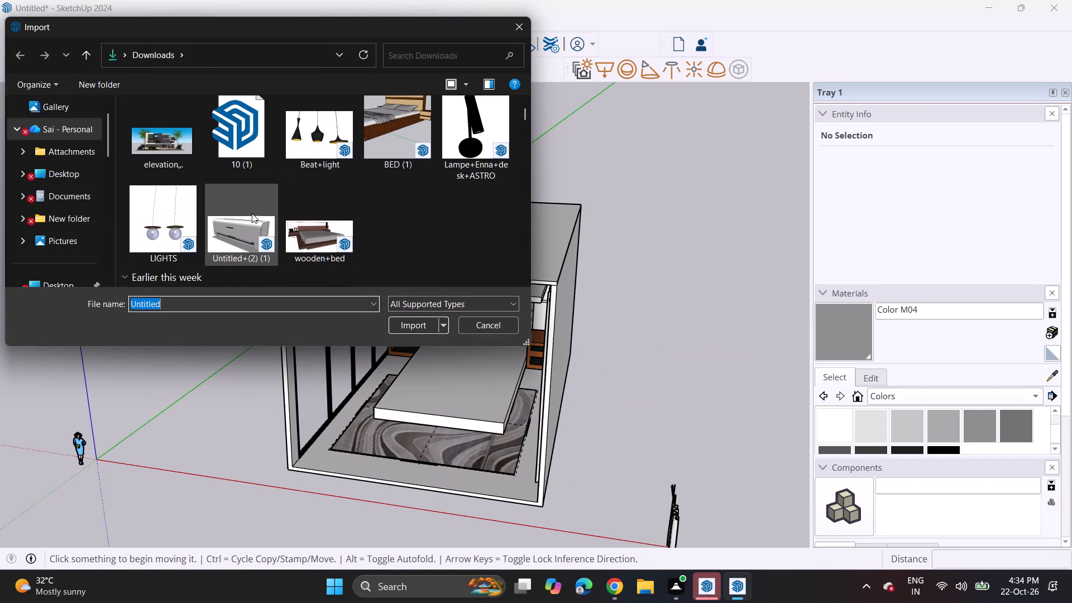
scroll(252, 213, down, 6)
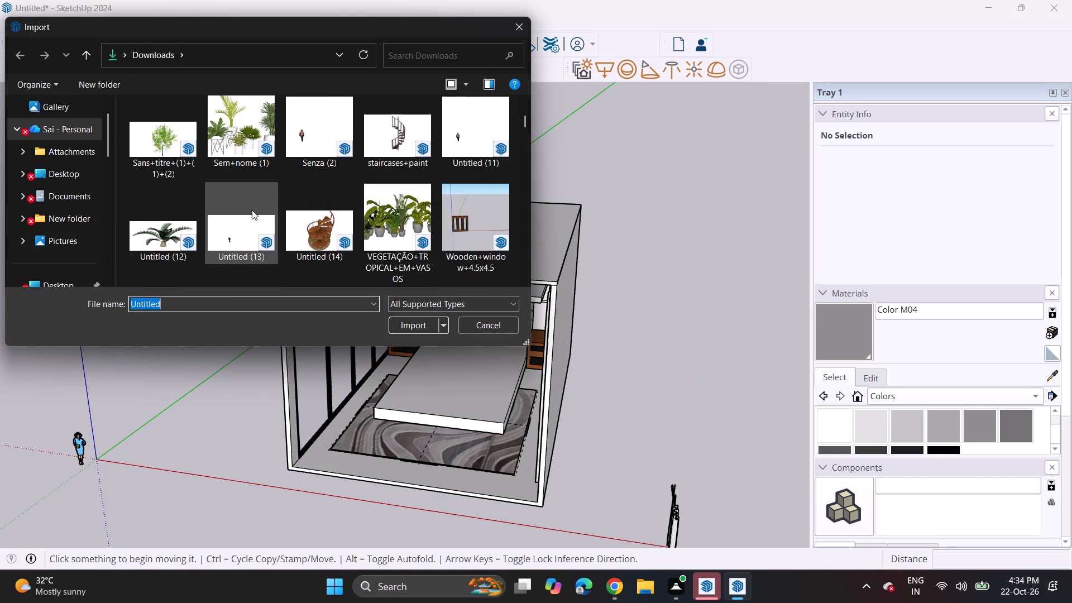
scroll(252, 210, down, 8)
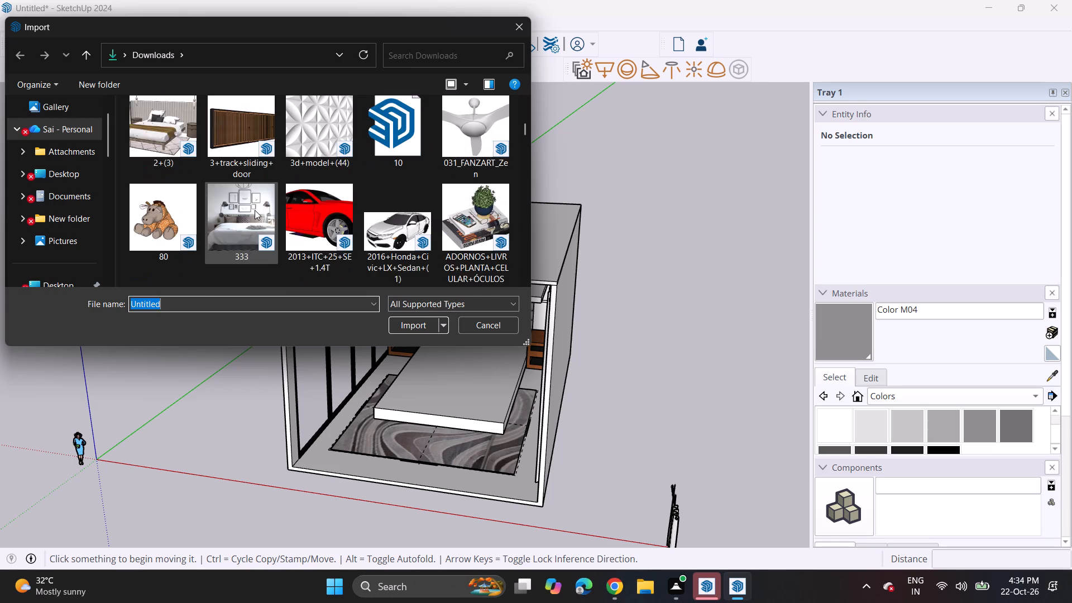
scroll(255, 210, down, 1)
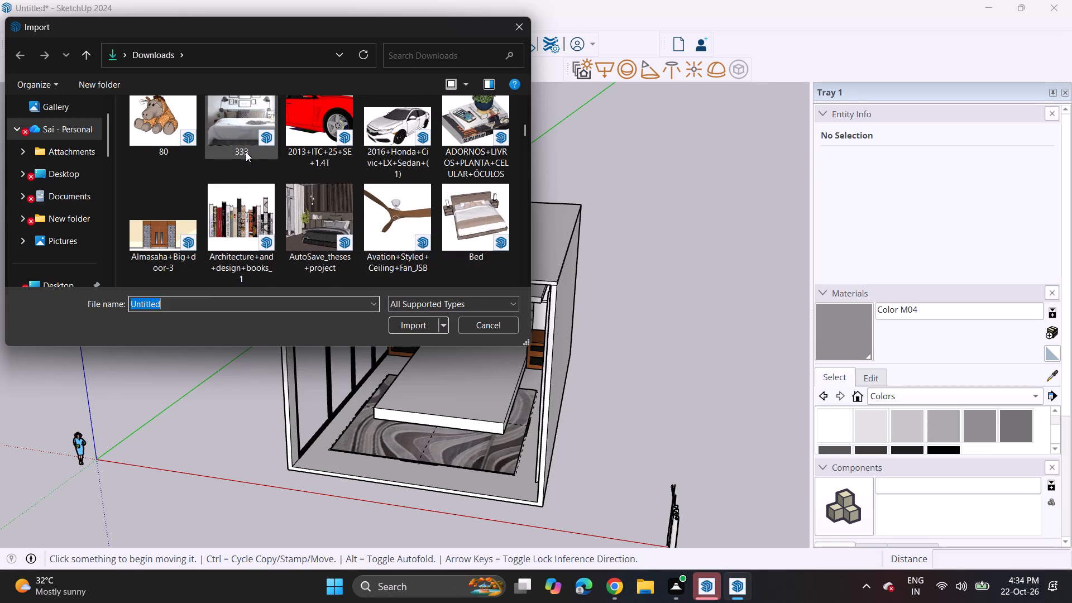
scroll(246, 152, up, 1)
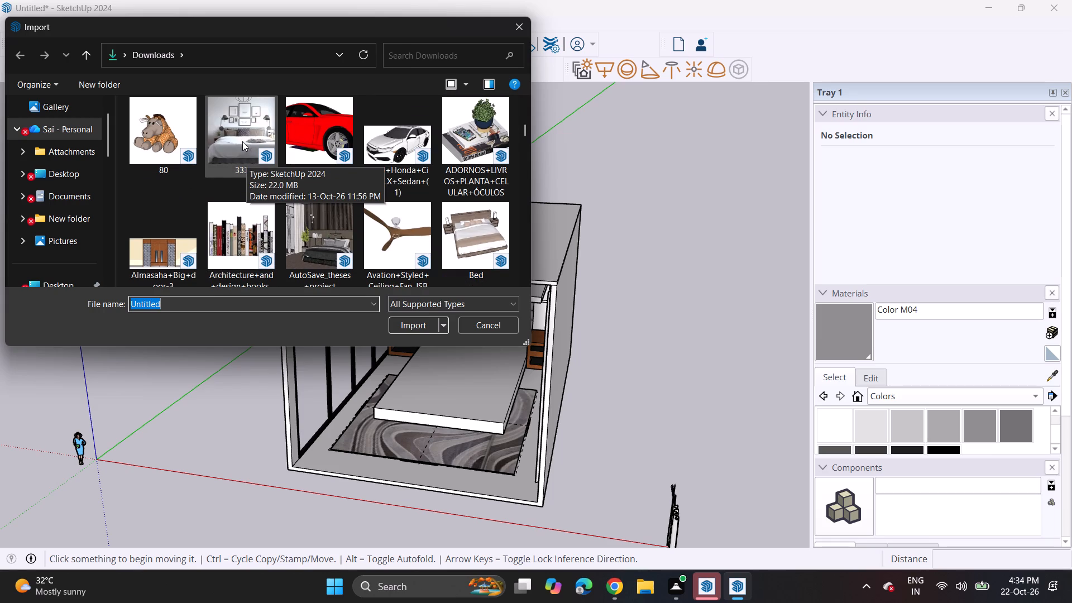
click(242, 141)
click(414, 324)
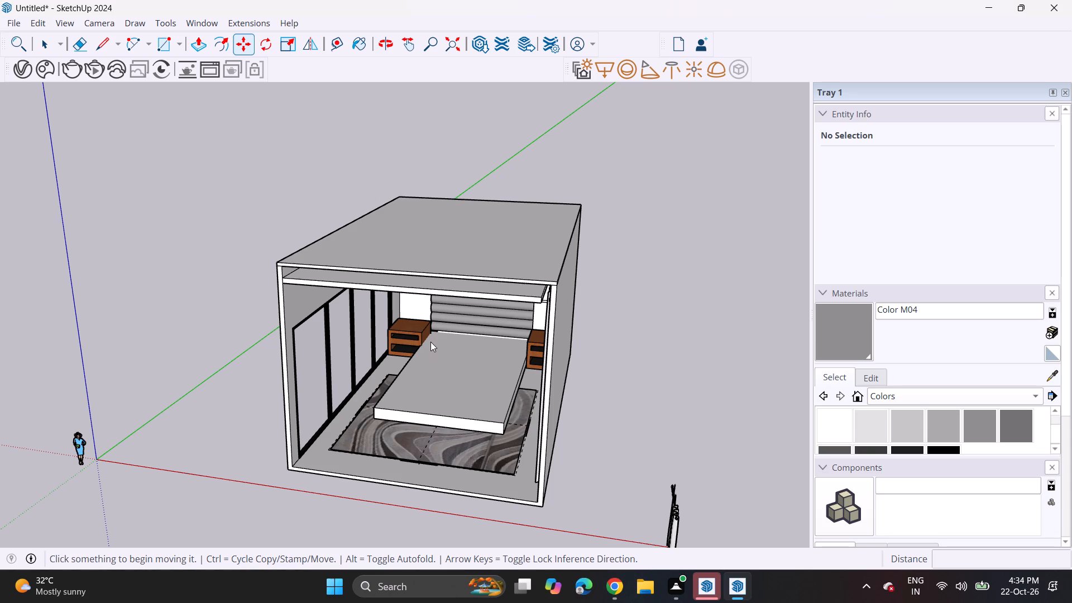
scroll(331, 337, down, 7)
scroll(329, 338, up, 1)
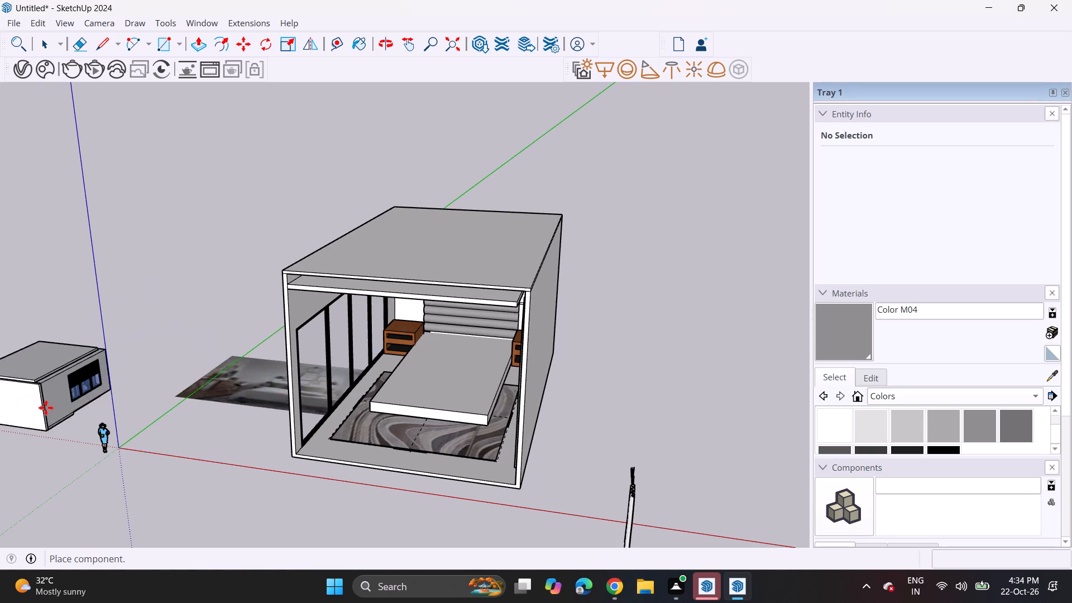
click(0, 363)
Examine the imported 333 model and its position beside the bedroom from several sides.
middle_drag(173, 285, 0, 306)
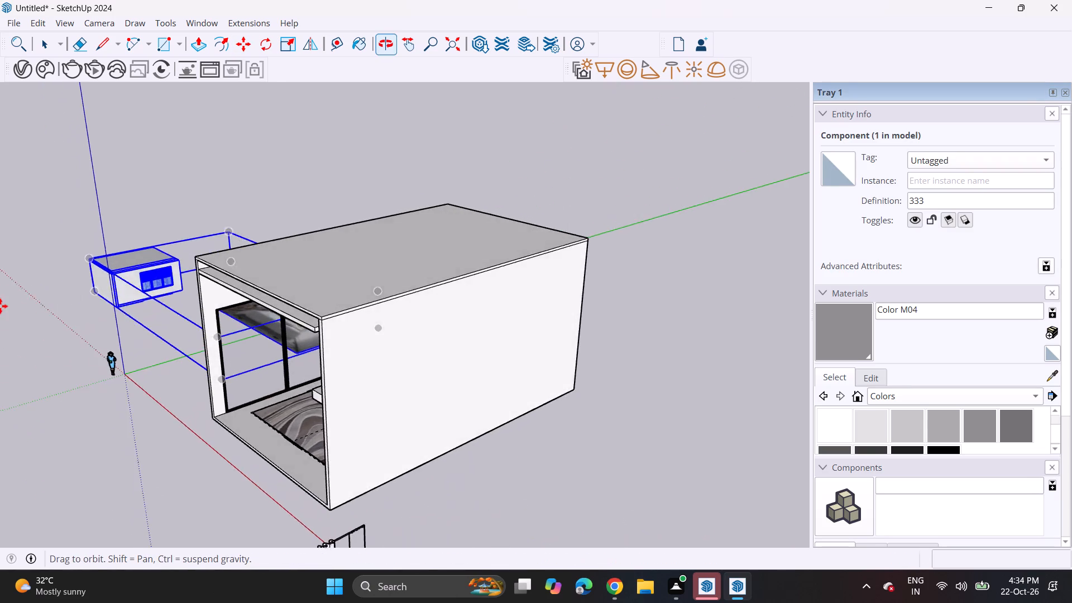
middle_drag(0, 306, 0, 305)
scroll(390, 209, up, 1)
middle_drag(354, 181, 73, 217)
scroll(97, 217, up, 1)
middle_drag(607, 175, 360, 122)
scroll(403, 131, up, 1)
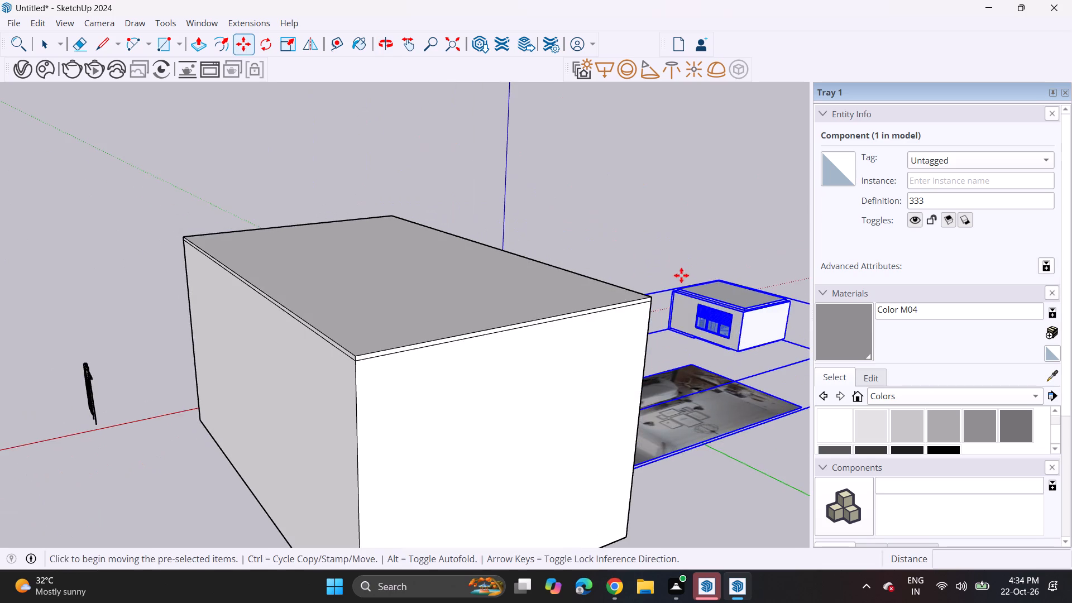
middle_drag(671, 275, 264, 229)
scroll(266, 228, up, 1)
scroll(363, 387, down, 20)
middle_drag(595, 491, 558, 491)
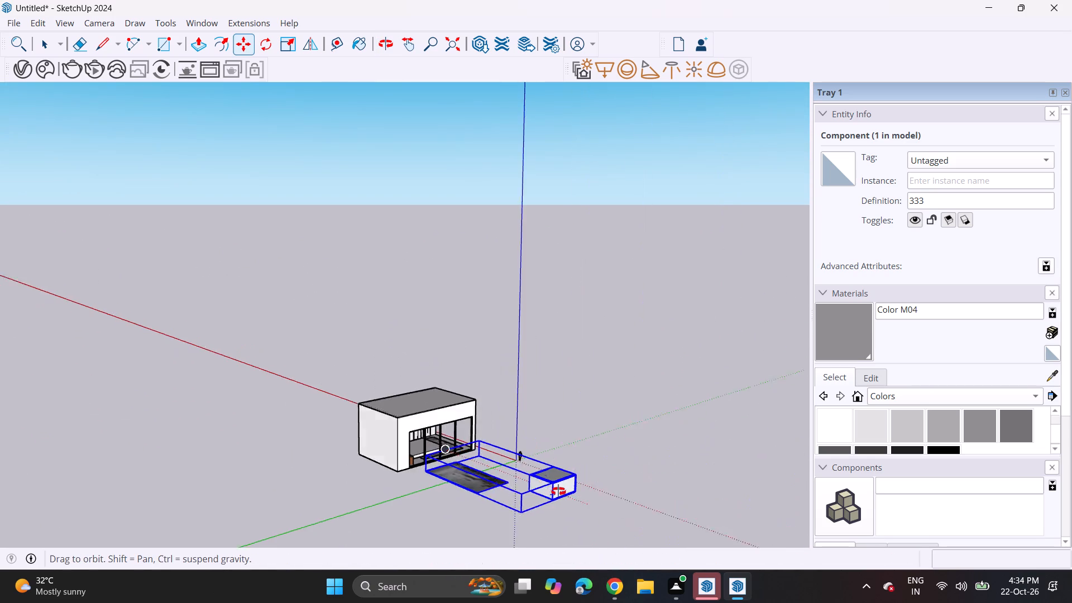
middle_drag(558, 491, 137, 469)
scroll(357, 489, up, 11)
scroll(313, 471, up, 6)
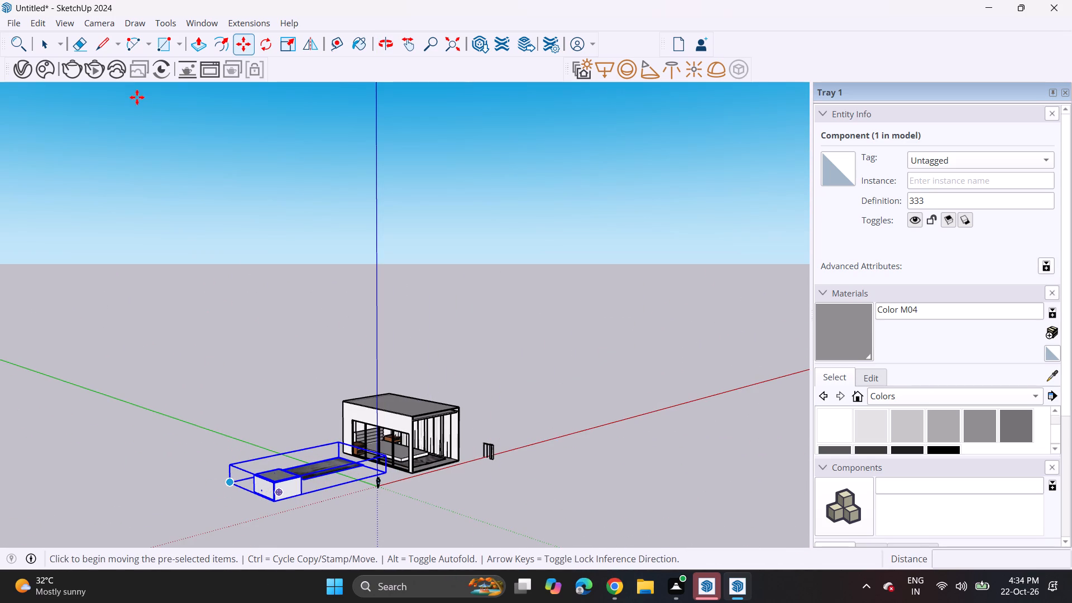
Turn on the display of section planes.
click(65, 25)
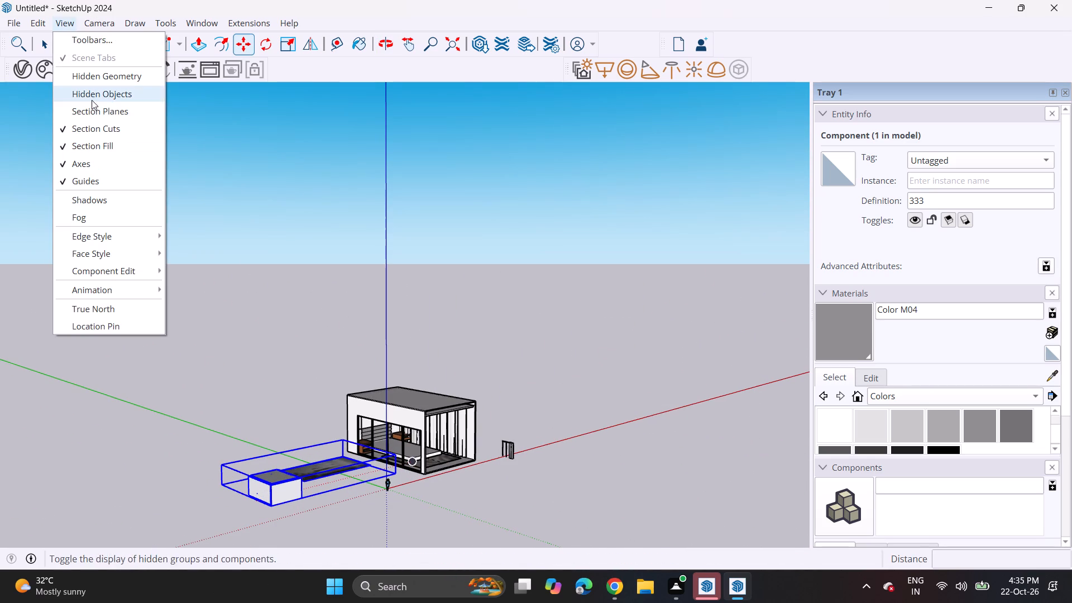
click(102, 114)
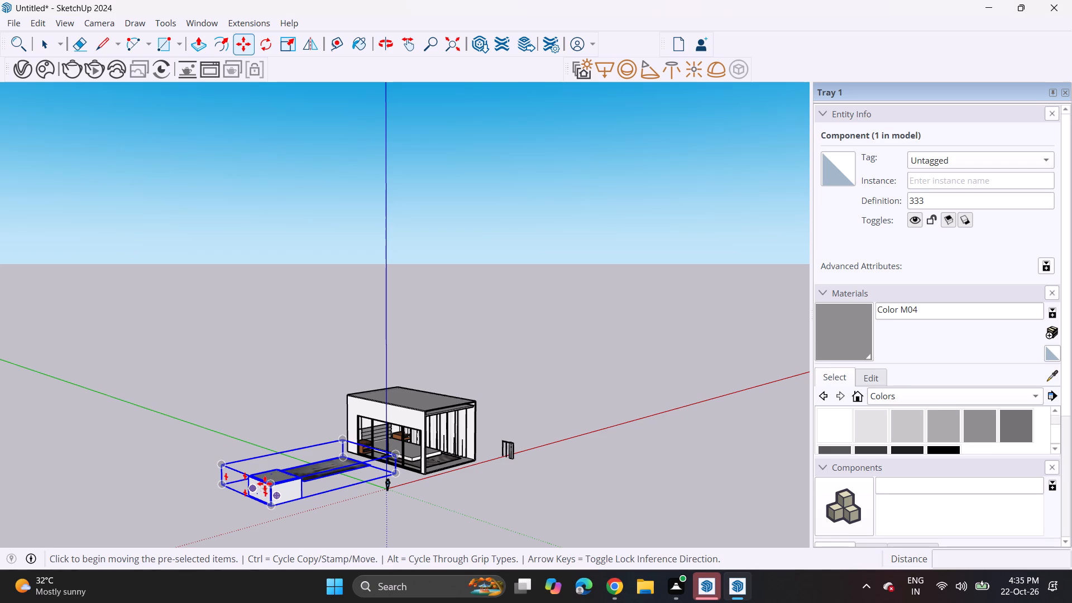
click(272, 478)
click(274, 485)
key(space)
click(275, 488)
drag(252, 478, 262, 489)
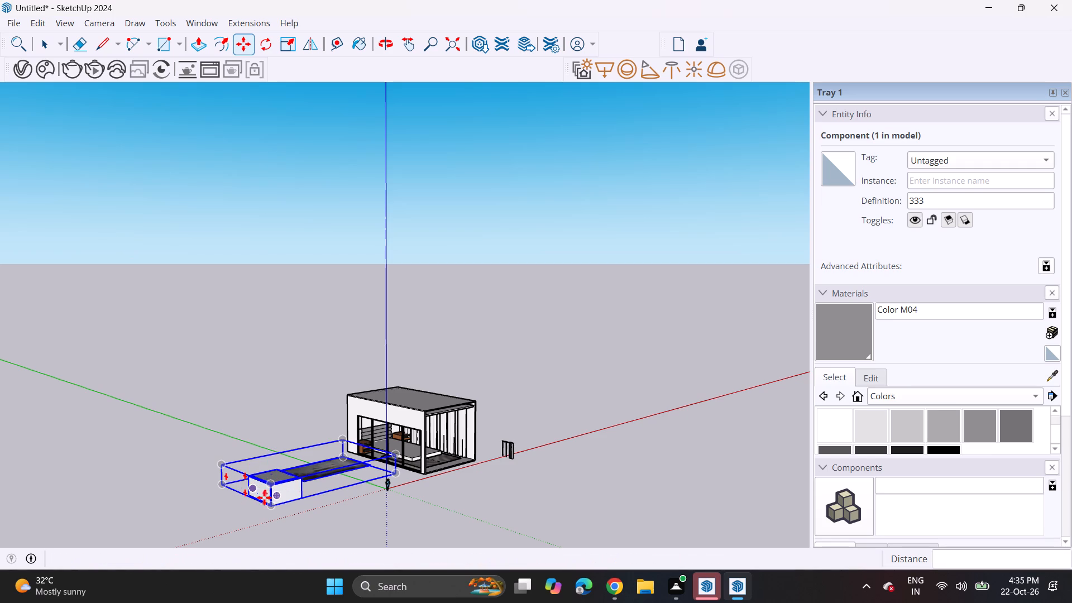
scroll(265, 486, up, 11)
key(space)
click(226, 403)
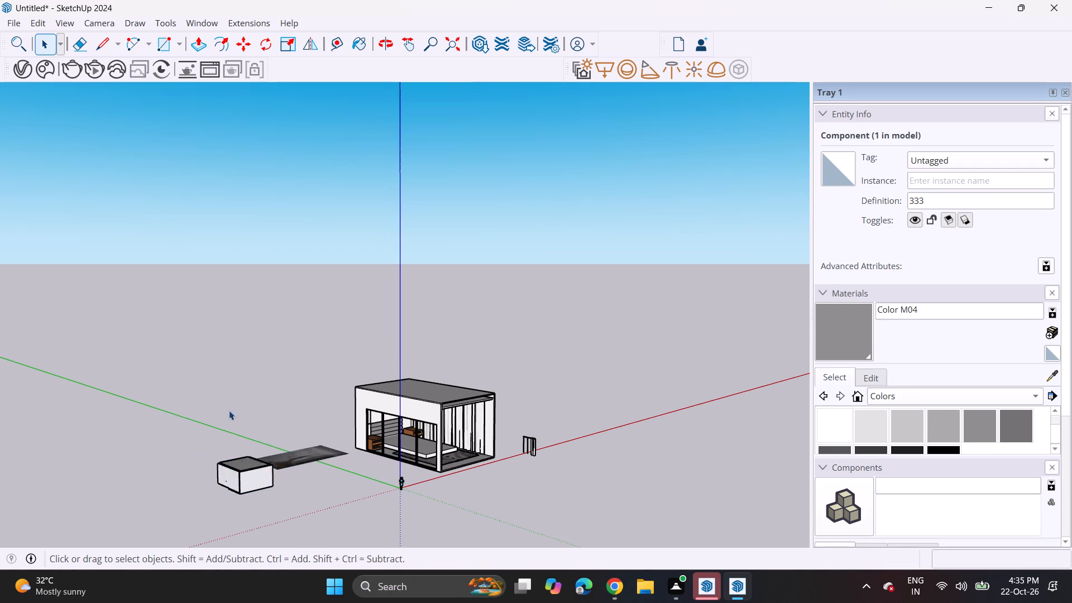
Examine the imported 333 room from outside and inside, ending close to its bed and bedding.
scroll(229, 465, up, 1)
middle_drag(227, 466, 793, 435)
middle_drag(588, 452, 593, 420)
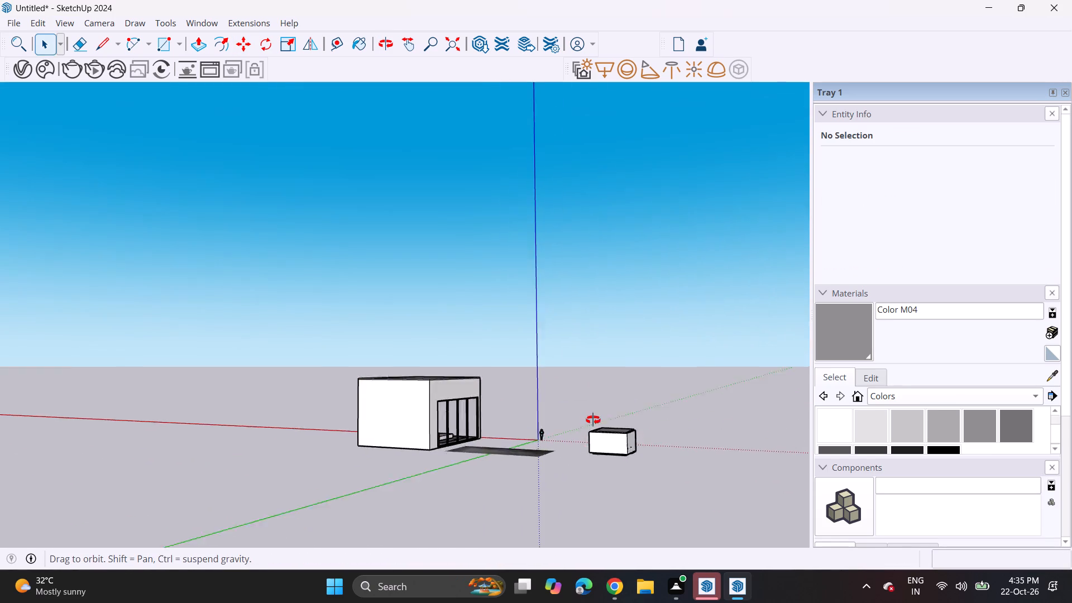
middle_drag(593, 420, 762, 424)
scroll(585, 431, up, 17)
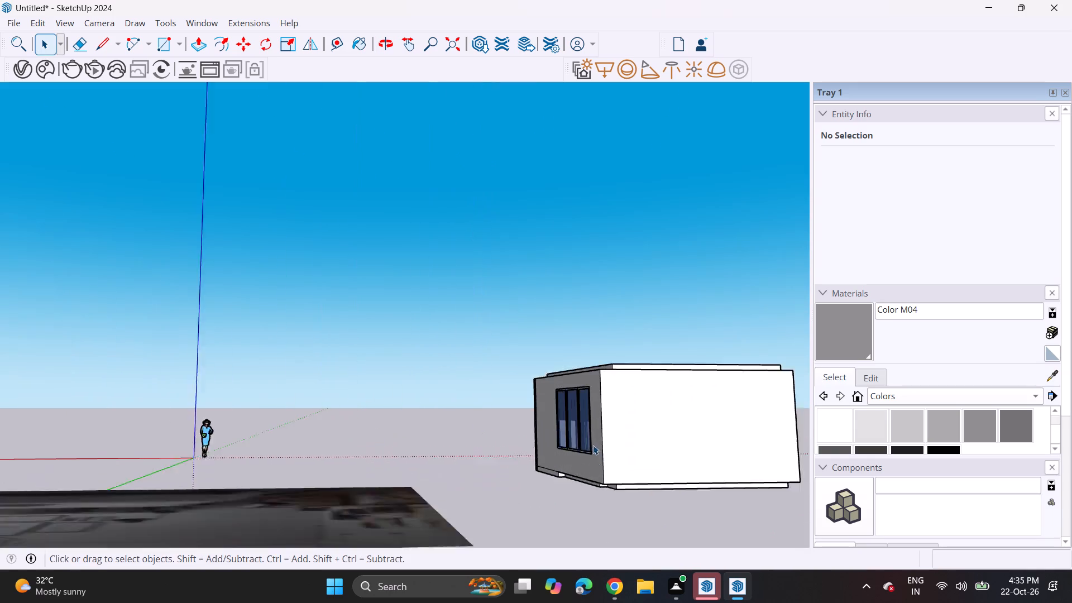
scroll(593, 445, up, 20)
scroll(593, 445, up, 1)
middle_drag(586, 445, 284, 496)
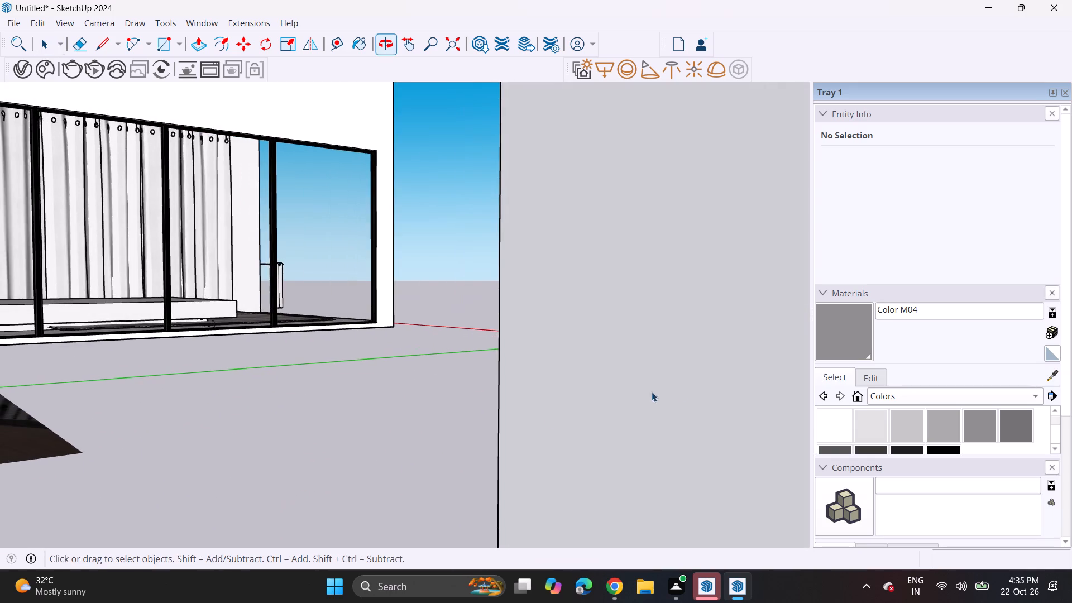
scroll(681, 387, up, 1)
scroll(680, 387, down, 6)
scroll(643, 402, down, 18)
shift+middle_drag(628, 385, 332, 406)
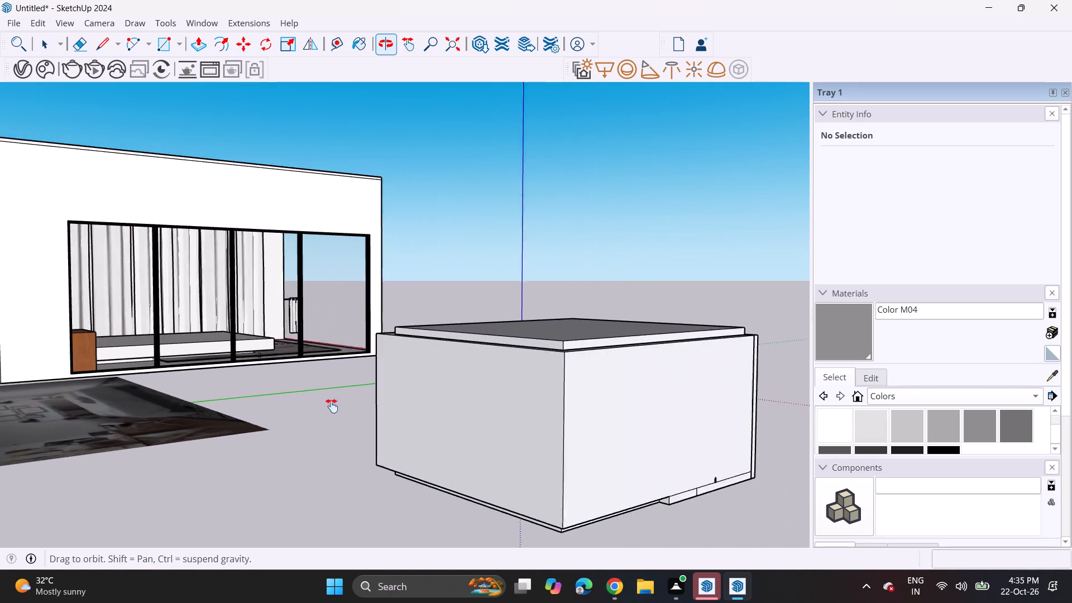
shift+middle_drag(332, 406, 327, 406)
scroll(566, 408, up, 7)
middle_drag(569, 393, 44, 371)
scroll(262, 398, up, 2)
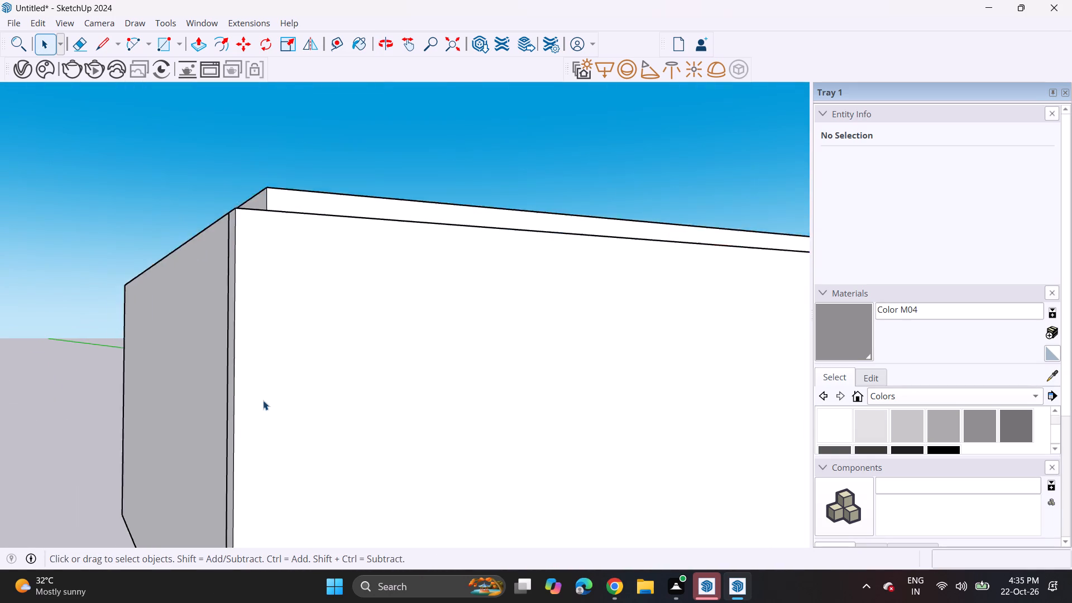
scroll(263, 400, up, 15)
scroll(239, 432, down, 1)
scroll(239, 432, up, 20)
scroll(239, 432, up, 2)
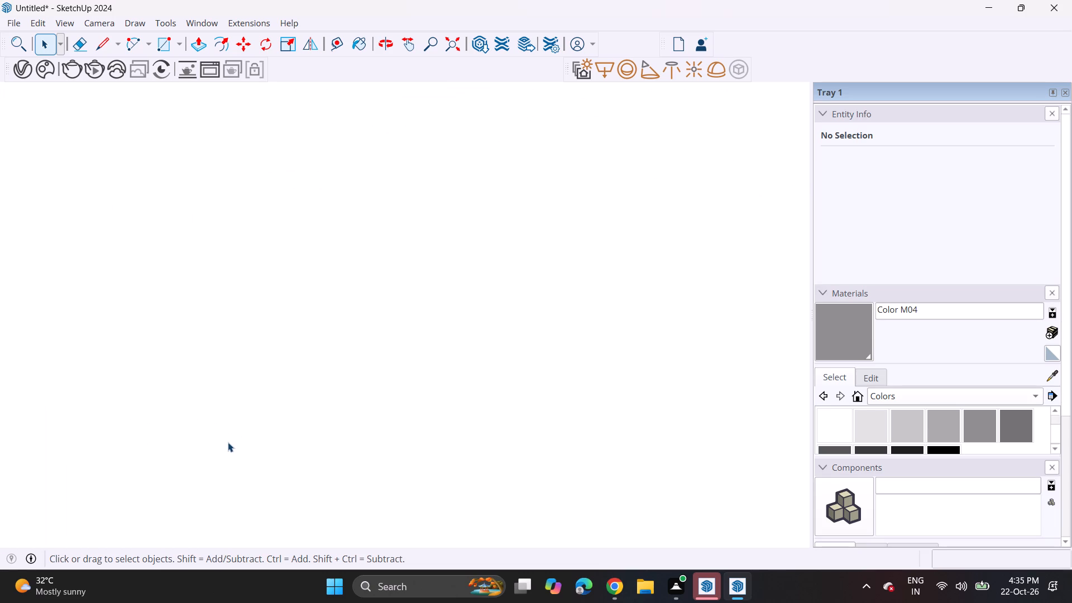
scroll(228, 442, up, 20)
scroll(228, 442, up, 20)
scroll(228, 442, up, 6)
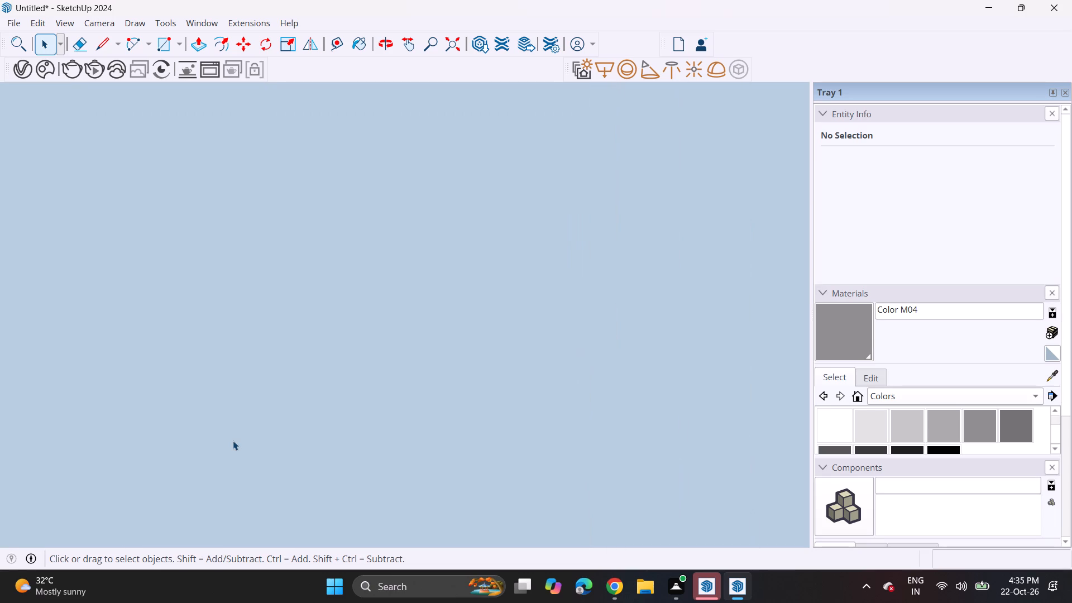
scroll(233, 441, up, 18)
scroll(235, 442, up, 18)
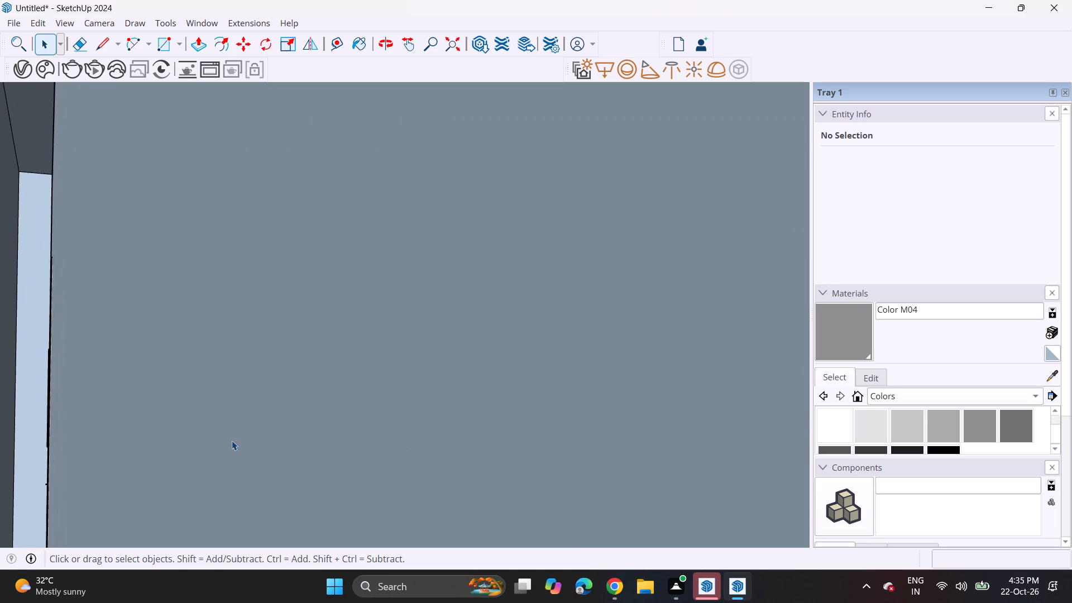
scroll(232, 441, up, 14)
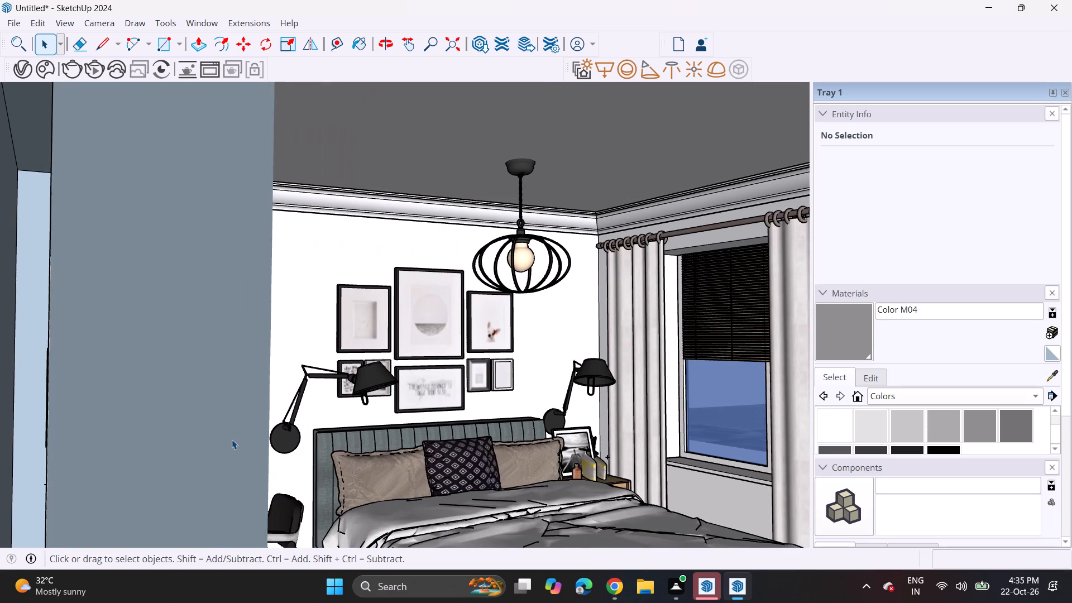
scroll(232, 439, up, 3)
middle_drag(382, 390, 243, 413)
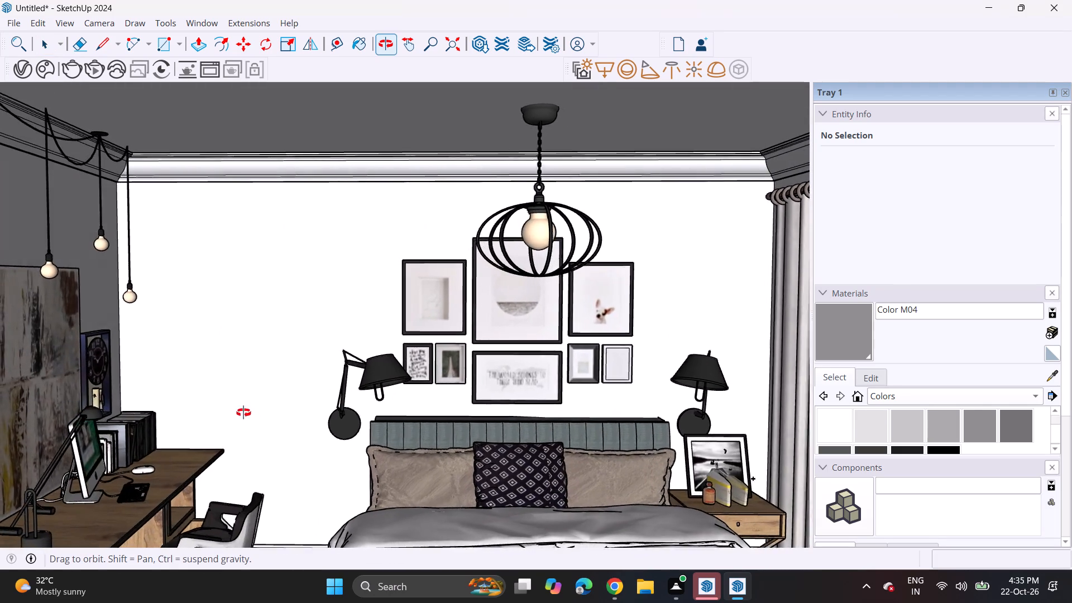
middle_drag(243, 413, 234, 403)
scroll(247, 407, down, 3)
scroll(249, 408, up, 14)
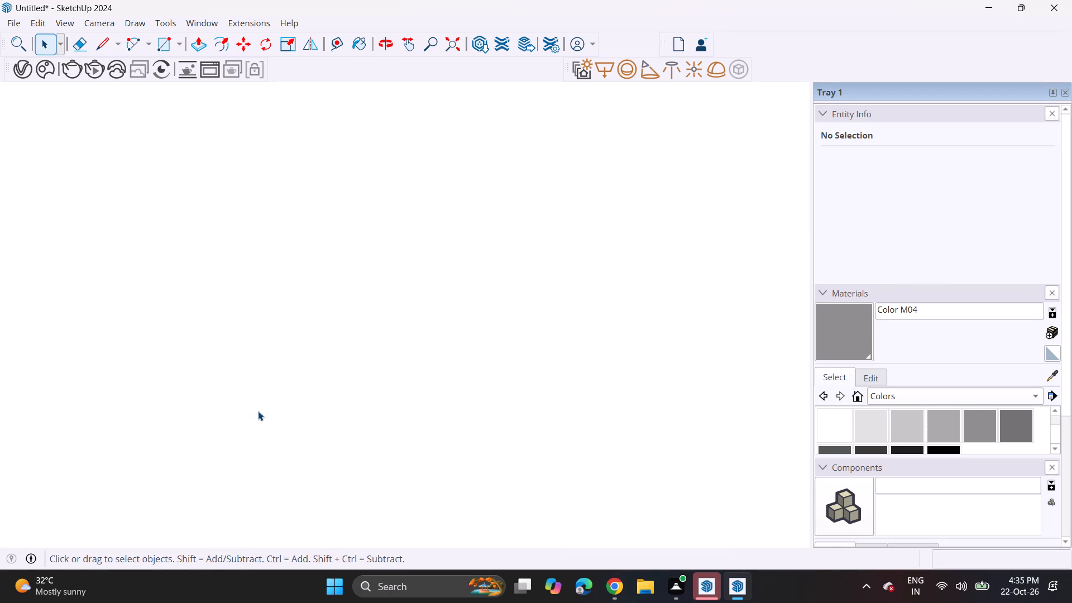
scroll(258, 411, up, 15)
scroll(262, 419, up, 12)
scroll(268, 430, up, 9)
scroll(271, 430, up, 20)
scroll(271, 430, up, 4)
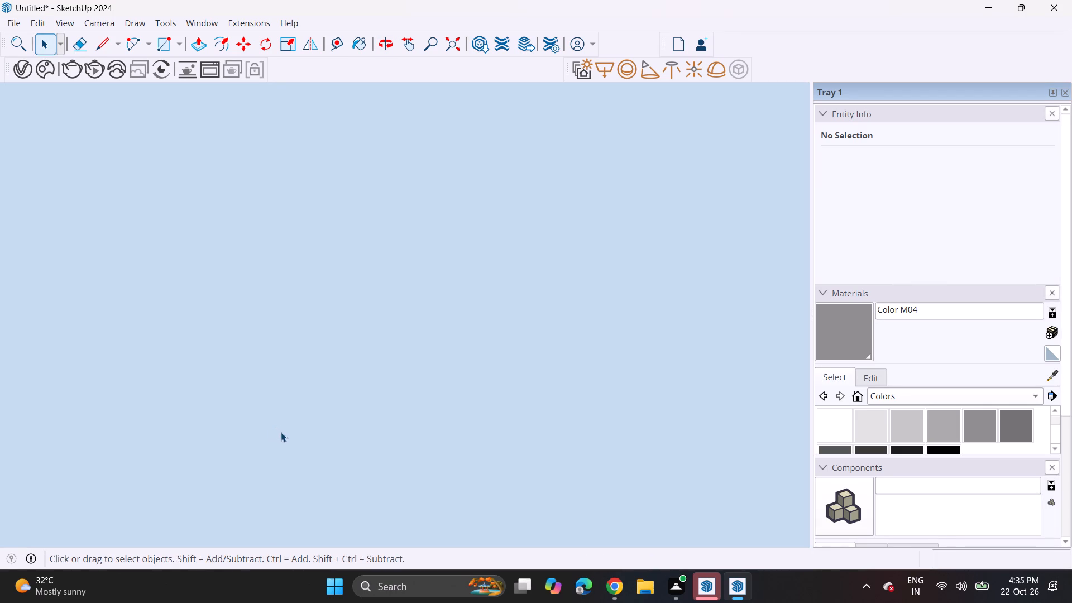
scroll(281, 432, up, 10)
scroll(280, 430, down, 2)
middle_drag(280, 432, 291, 509)
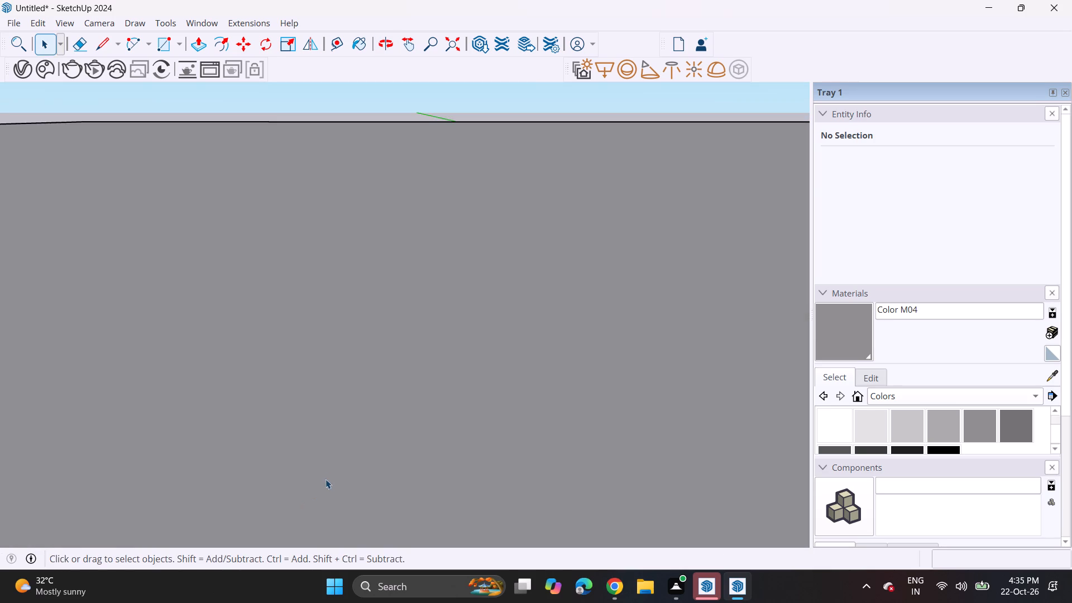
scroll(337, 475, up, 1)
middle_drag(337, 475, 293, 275)
shift+middle_drag(389, 437, 381, 321)
scroll(500, 428, up, 1)
shift+middle_drag(497, 409, 489, 364)
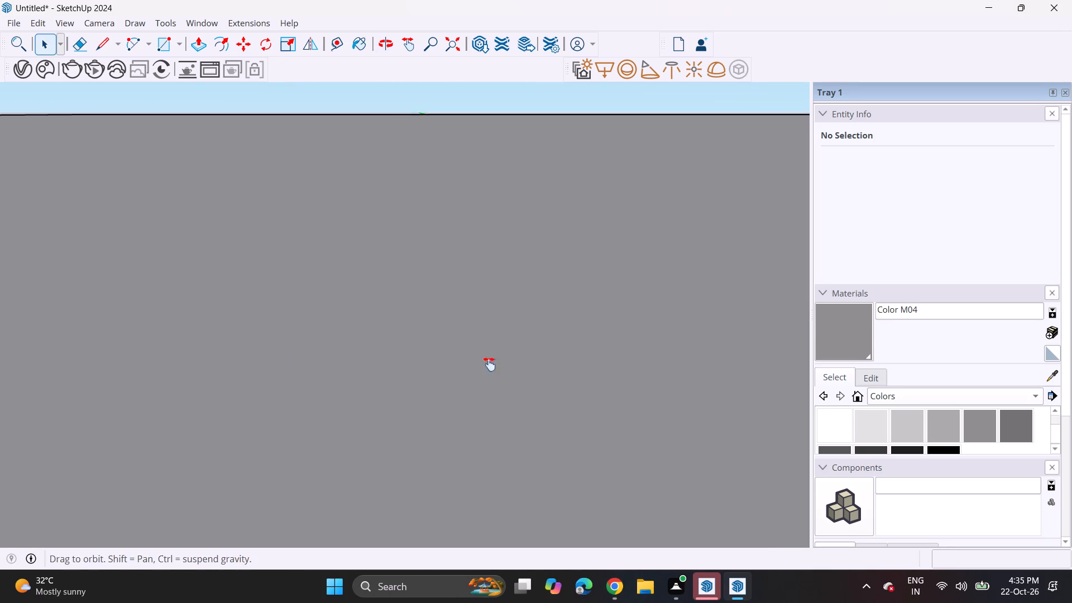
shift+middle_drag(489, 364, 473, 298)
shift+middle_drag(502, 429, 465, 310)
middle_drag(487, 444, 454, 293)
scroll(506, 418, up, 1)
shift+middle_drag(505, 418, 462, 249)
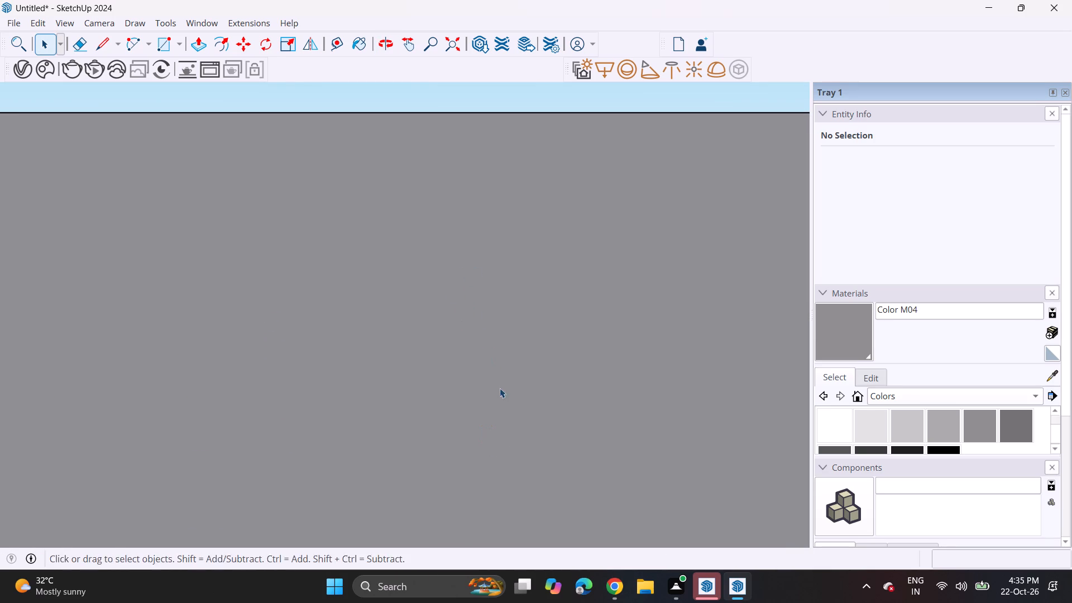
shift+middle_drag(500, 388, 458, 112)
shift+middle_drag(482, 382, 426, 200)
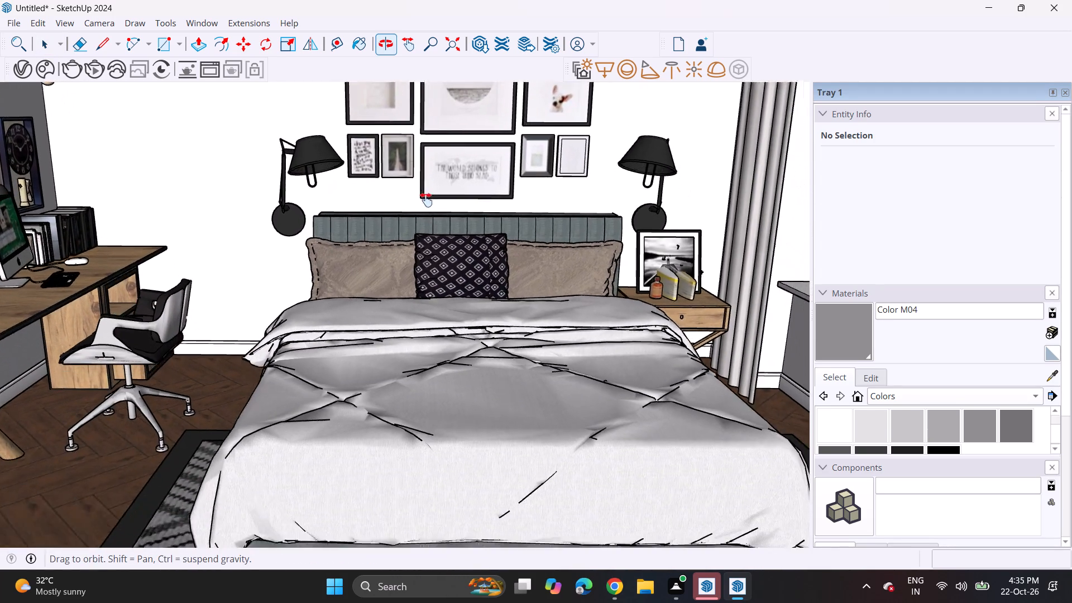
shift+middle_drag(426, 200, 410, 167)
scroll(417, 188, up, 1)
Explode the imported 333 component into its separate parts.
click(406, 402)
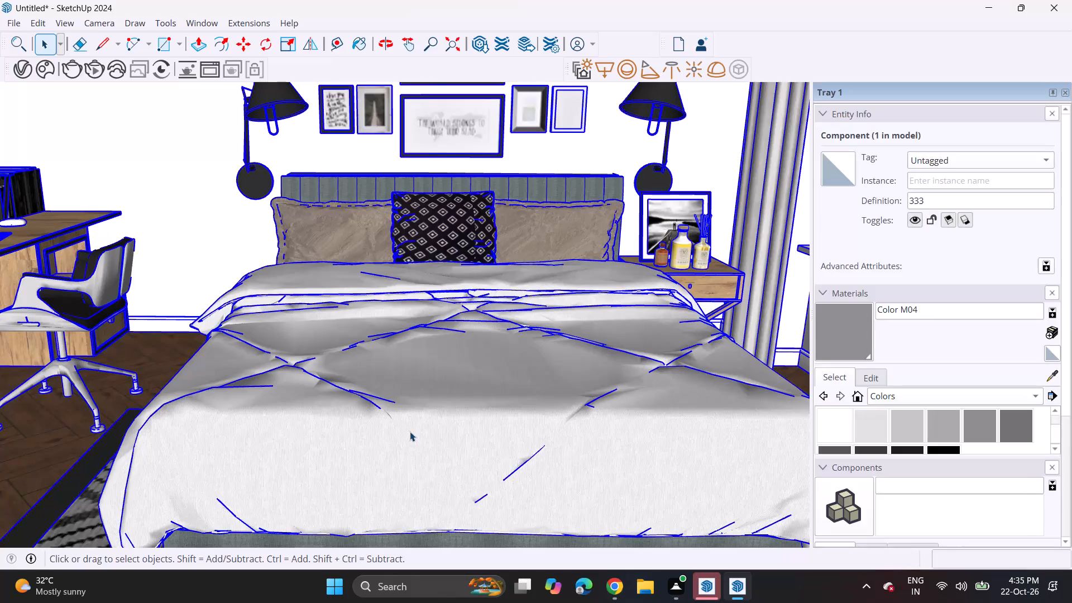
right_click(410, 432)
click(454, 153)
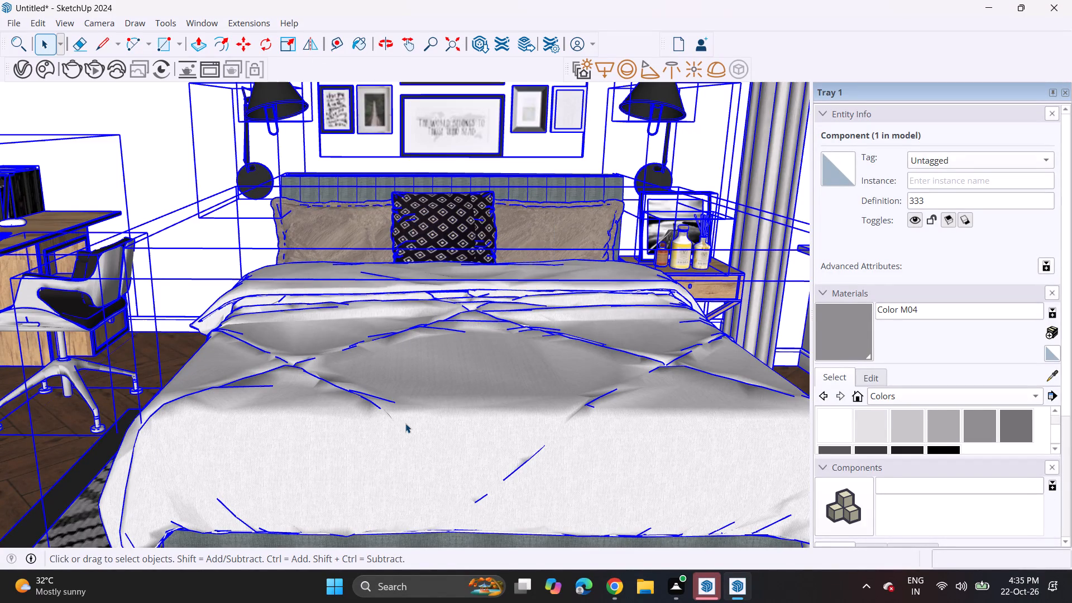
Copy the bedding group with its pillows from the 333 room onto the bed platform in the modelled bedroom.
click(405, 423)
key(m)
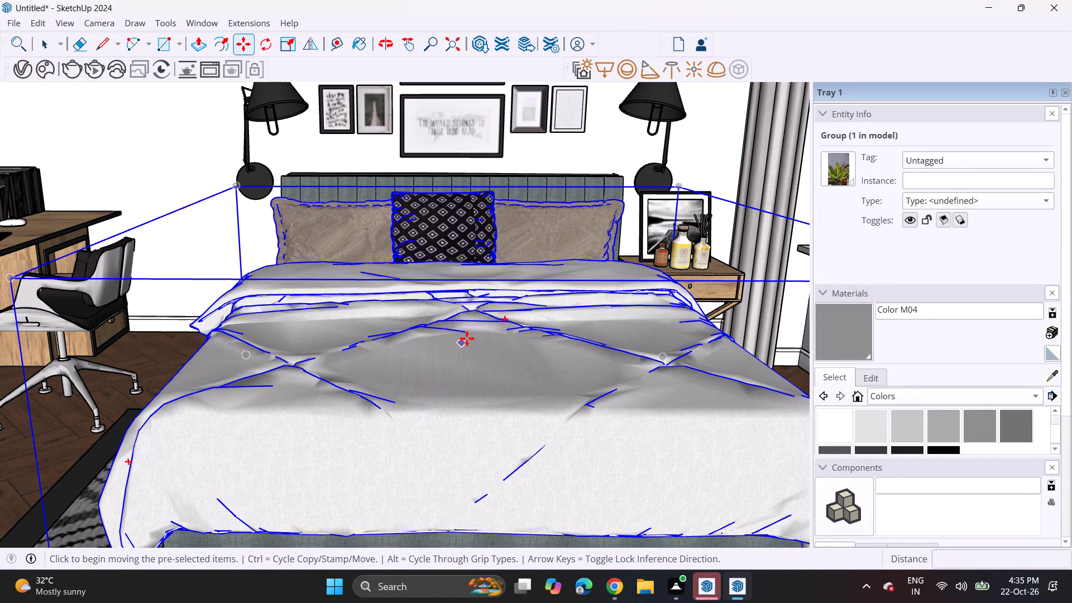
click(467, 338)
scroll(484, 391, down, 11)
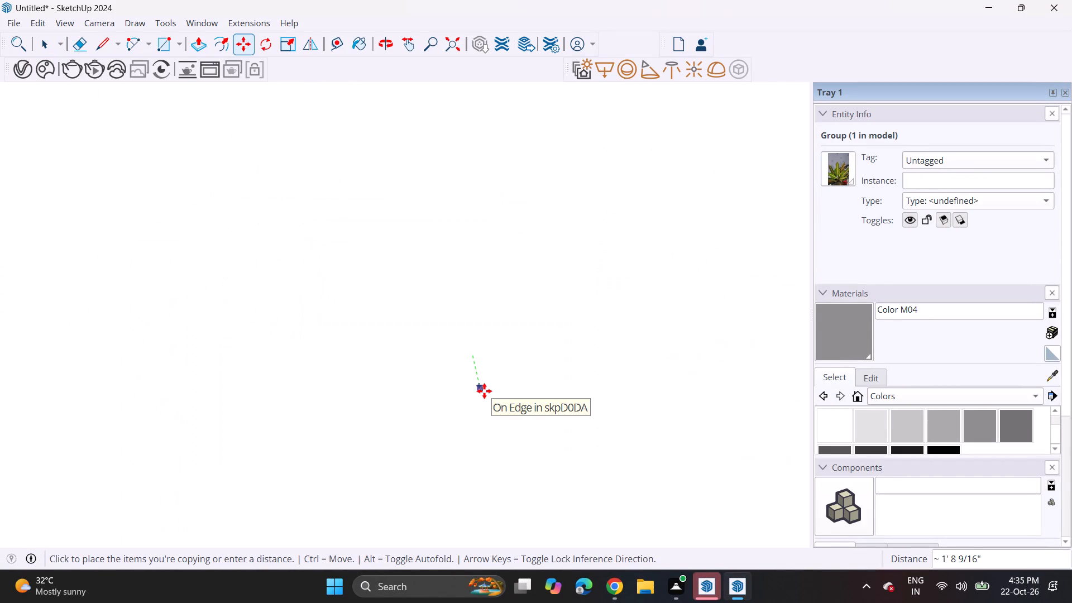
scroll(484, 391, down, 20)
scroll(484, 391, down, 19)
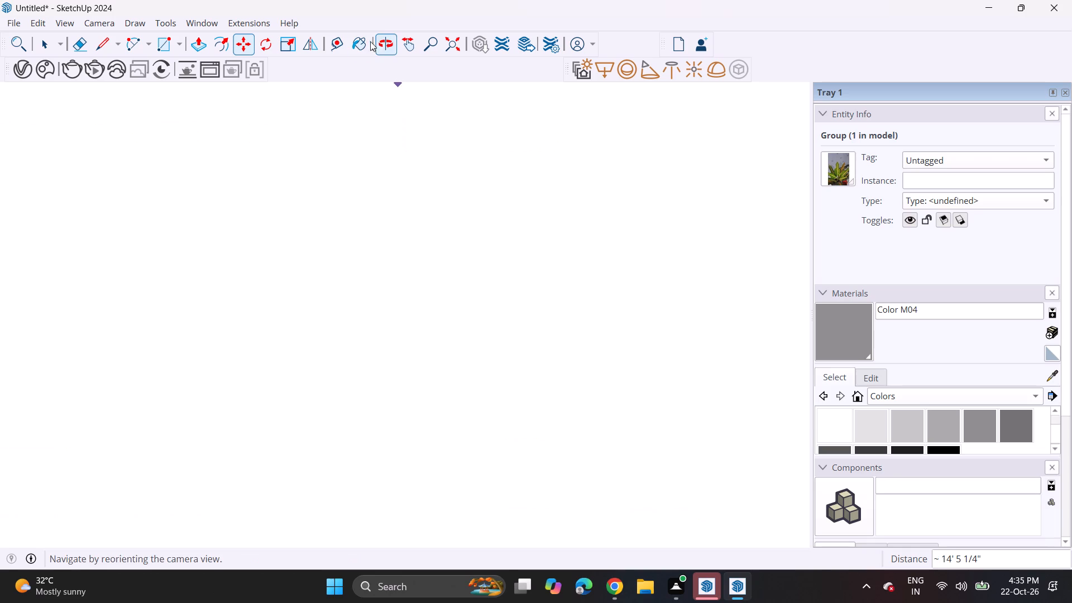
click(451, 46)
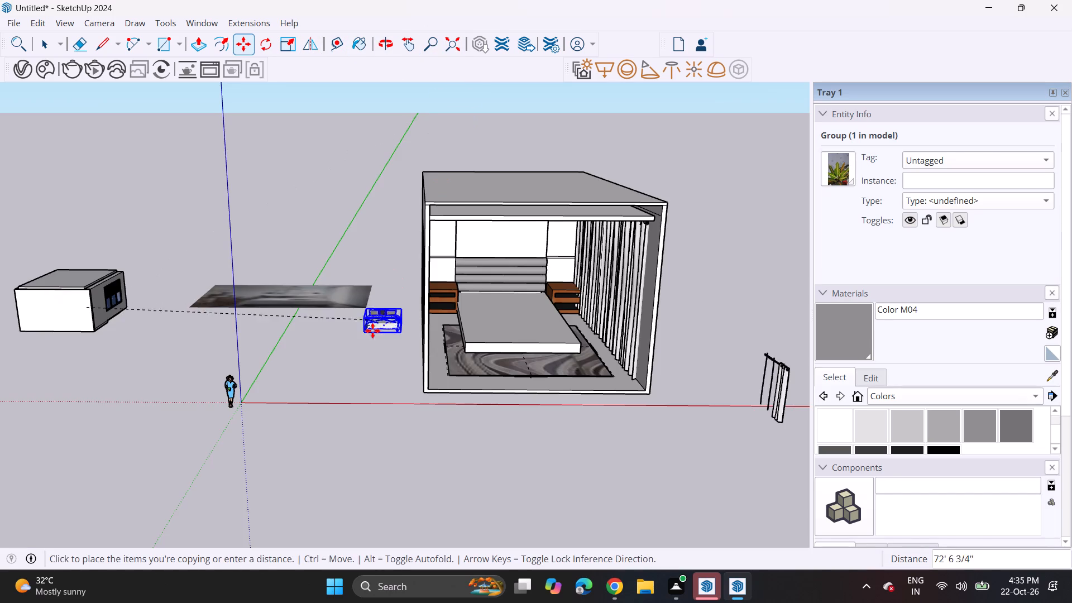
click(516, 312)
Raise the copied bedding group so that it sits on top of the bed platform.
scroll(535, 328, up, 2)
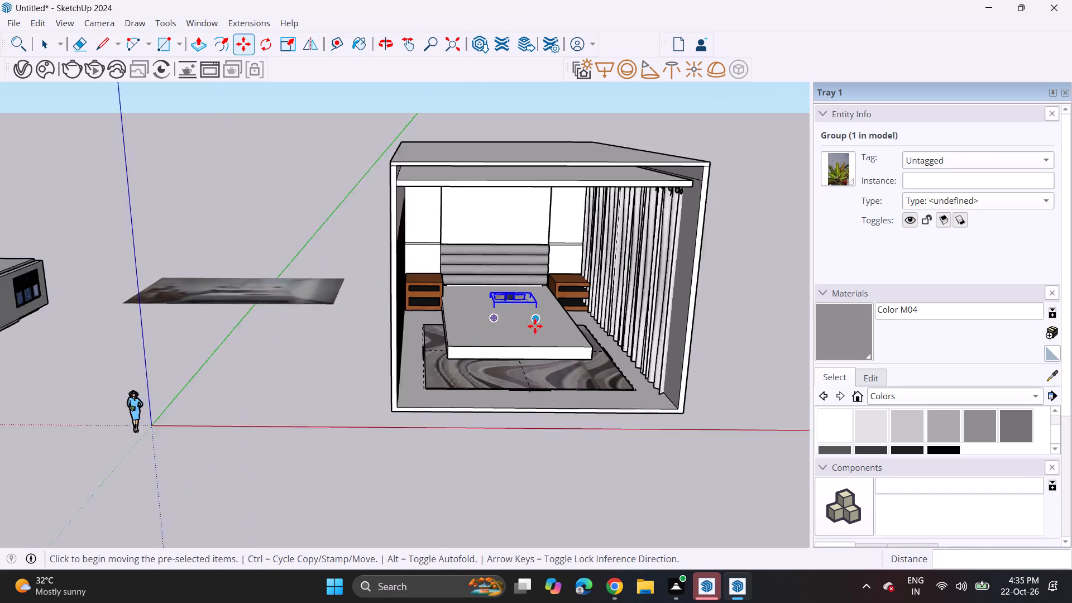
scroll(535, 326, up, 3)
click(538, 315)
click(537, 307)
Enlarge the copied bedding group uniformly from its lower front corner on the sliding-door side.
scroll(542, 285, up, 1)
middle_drag(539, 285, 530, 286)
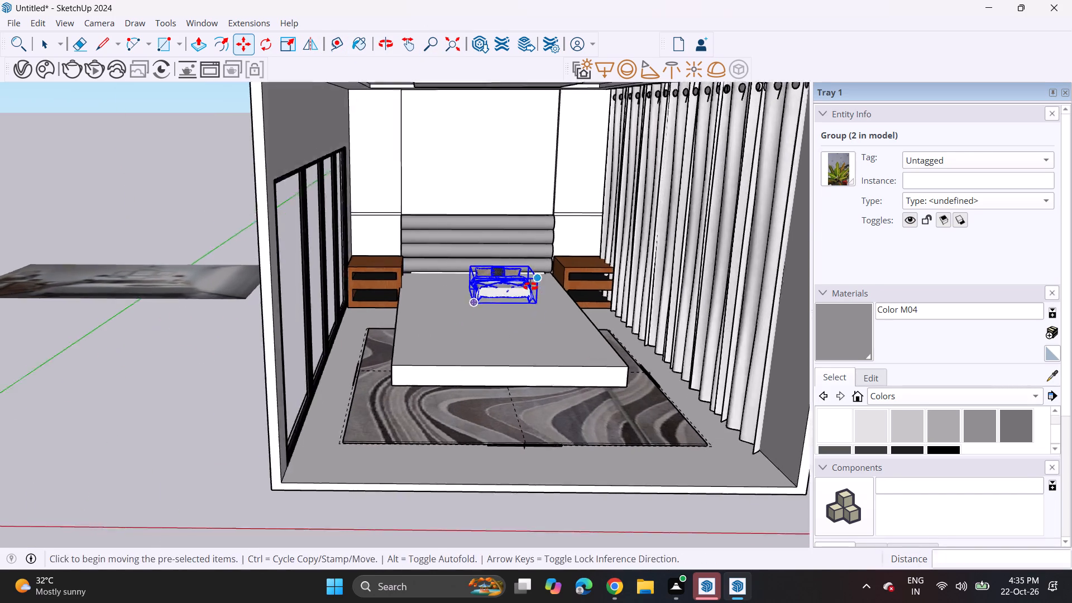
middle_drag(530, 286, 509, 310)
scroll(518, 308, up, 6)
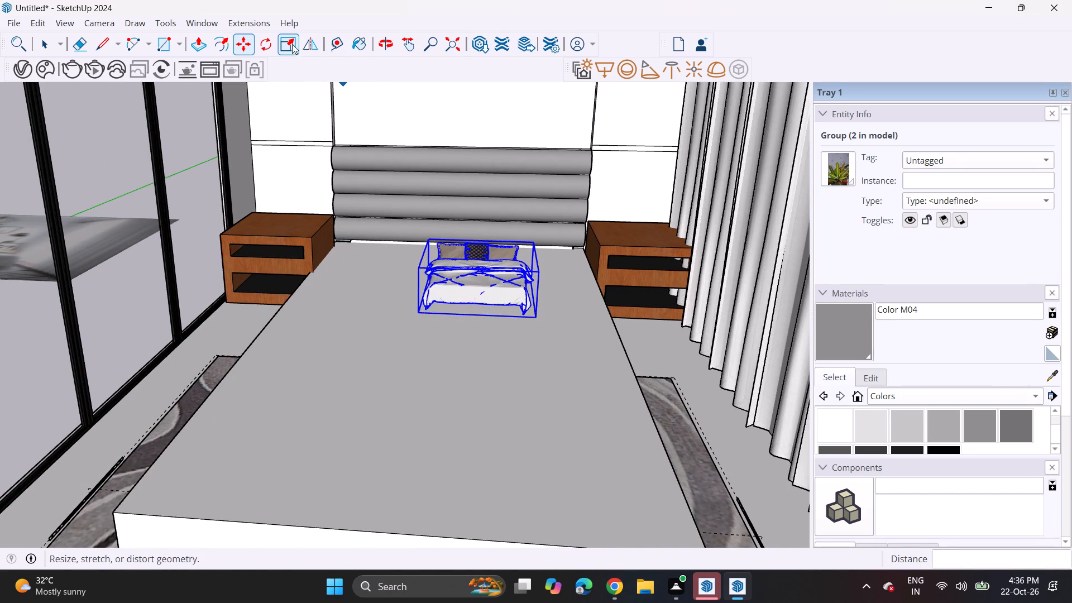
click(291, 44)
click(419, 312)
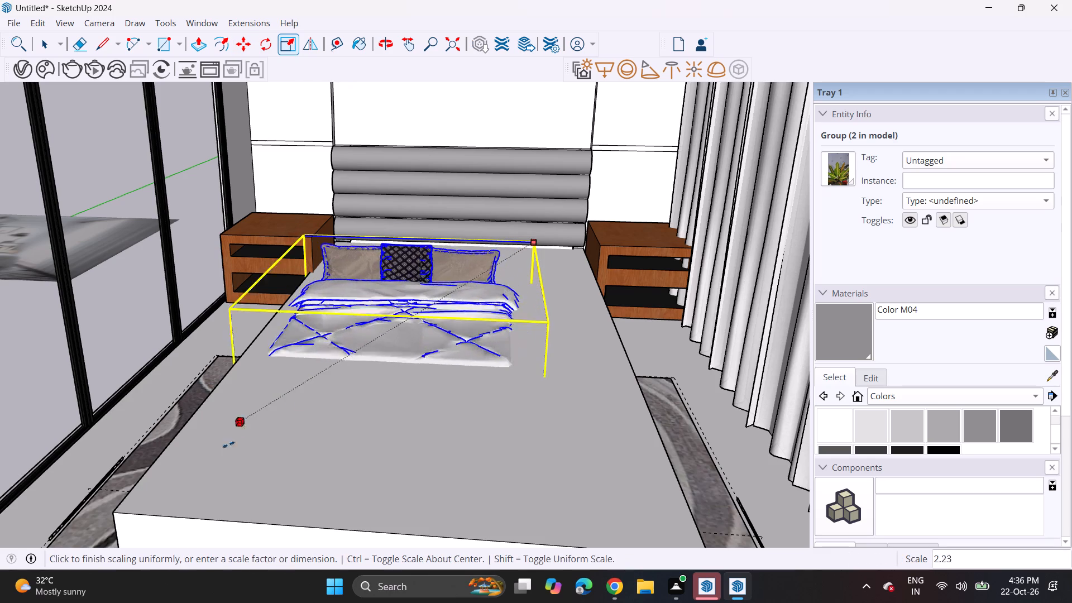
click(305, 409)
Move the bedding back against the headboard and shift it sideways to centre it on the platform.
scroll(356, 396, down, 4)
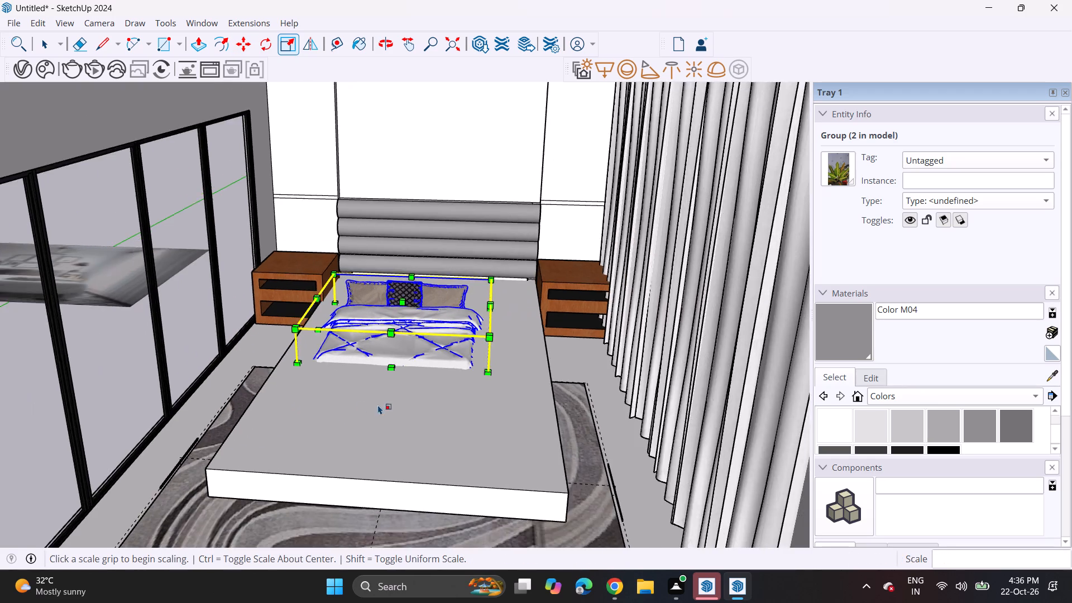
shift+middle_drag(396, 403, 529, 311)
click(246, 36)
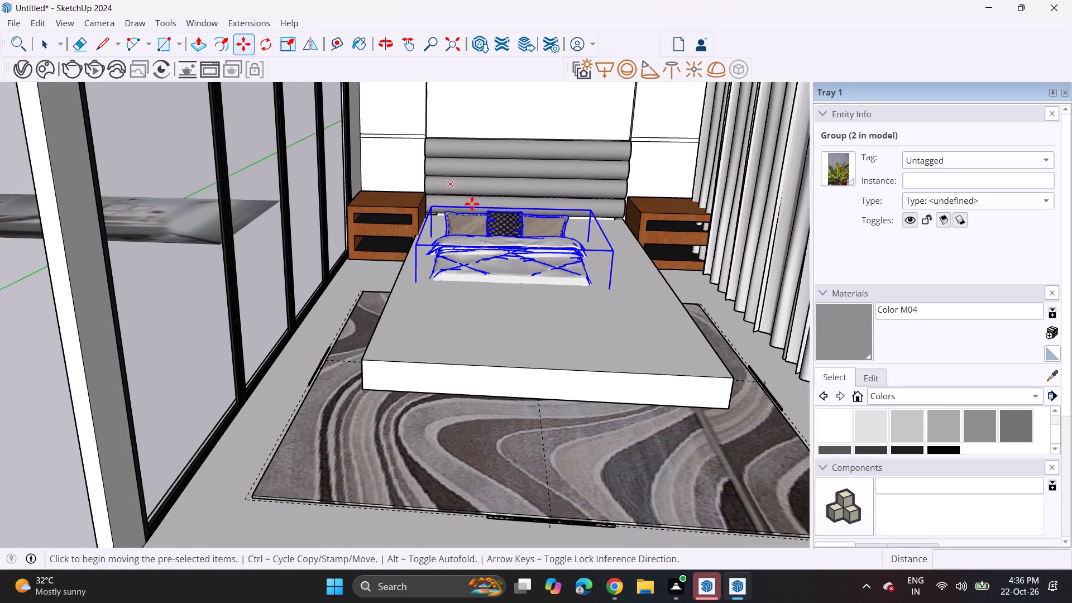
click(523, 292)
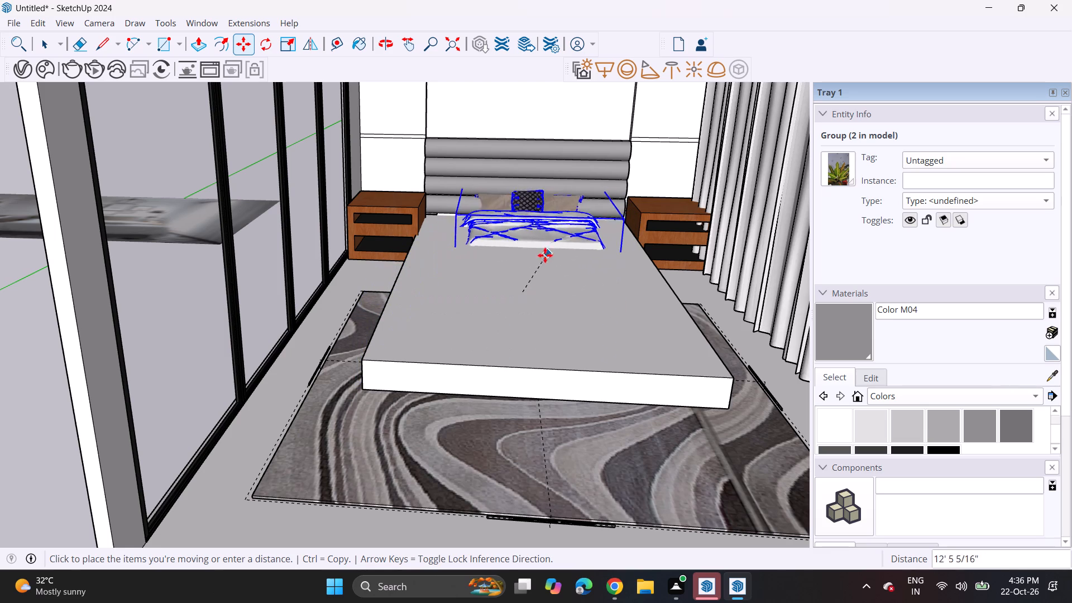
click(540, 256)
click(442, 285)
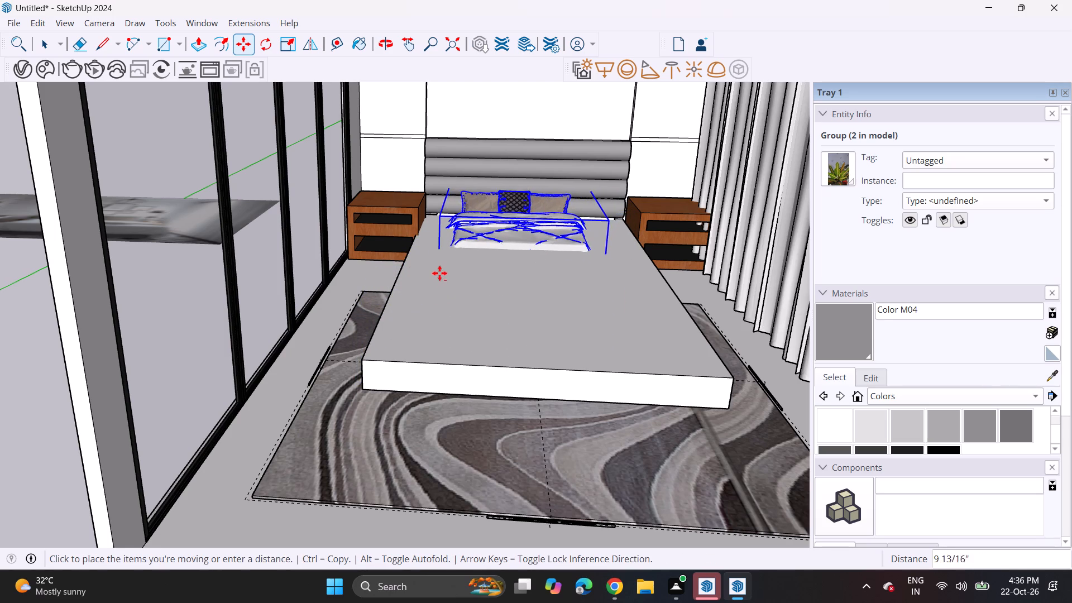
click(446, 256)
Enlarge the bedding uniformly from its two lower front corners, by 1.35 from the sliding-door side first.
scroll(561, 189, up, 1)
middle_drag(561, 189, 558, 197)
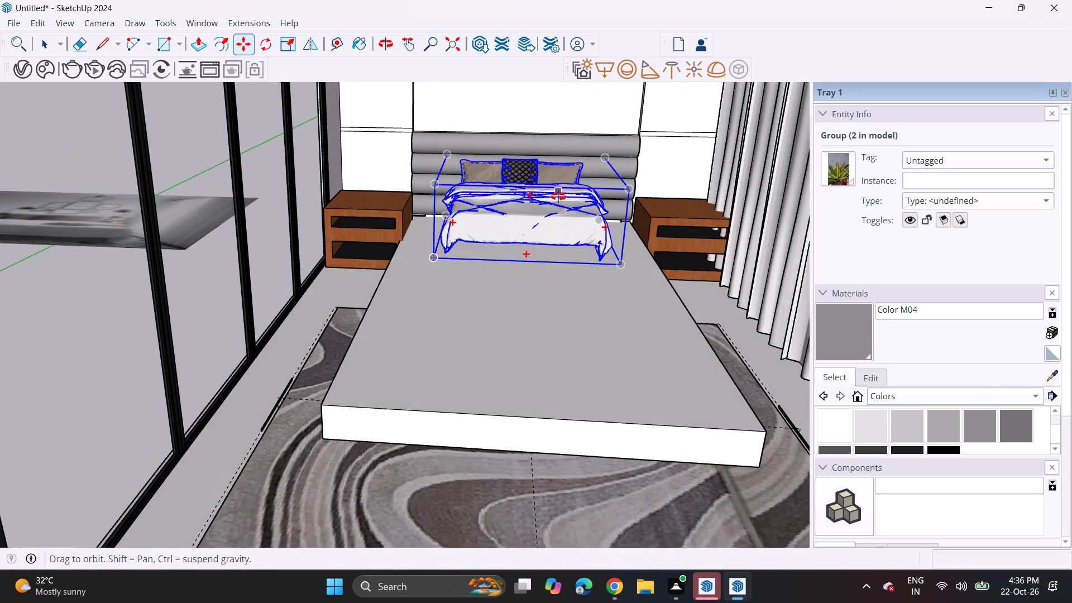
middle_drag(558, 197, 557, 208)
click(287, 45)
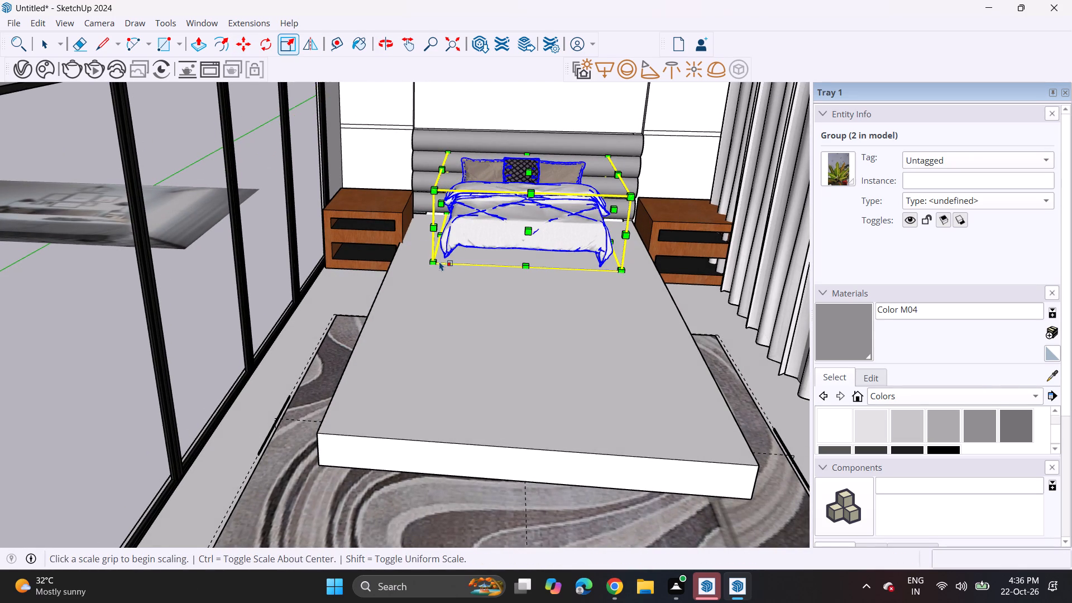
click(435, 261)
click(407, 359)
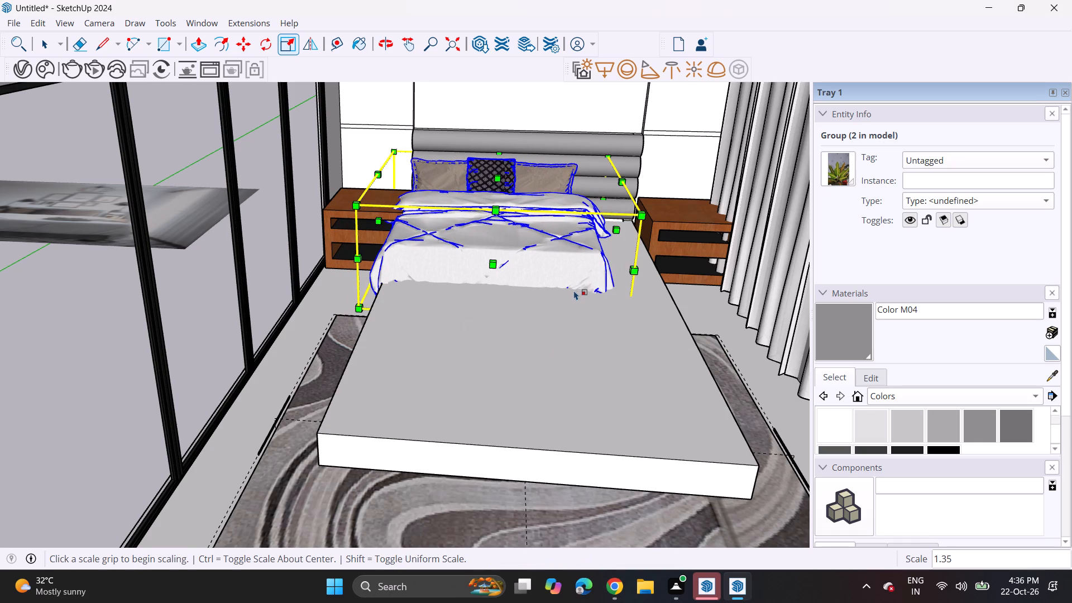
click(629, 324)
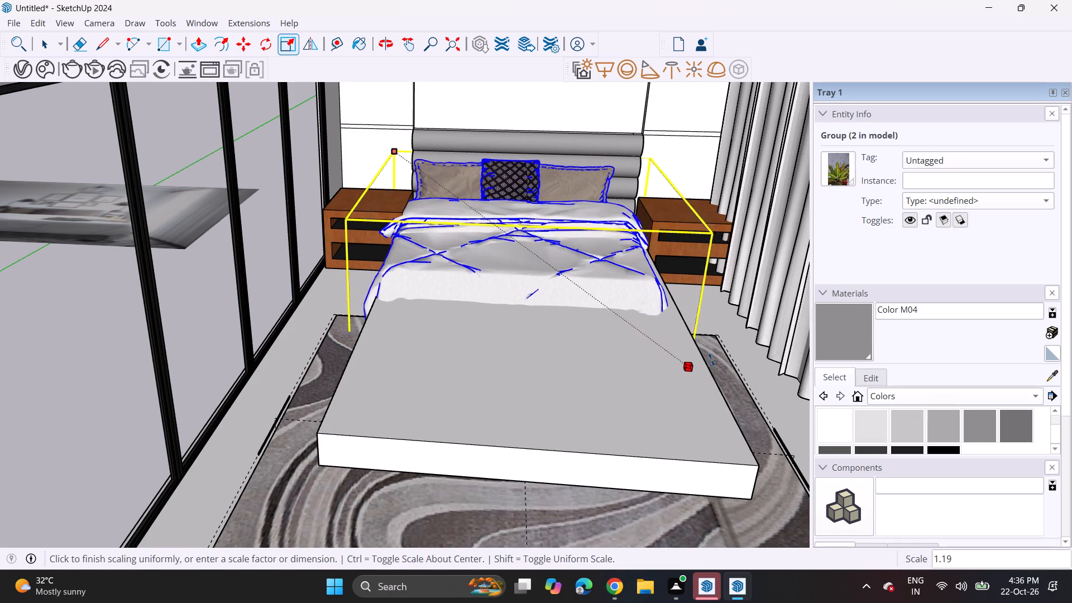
click(760, 394)
Stretch the bedding lengthwise by 1.67 so that it hangs over the front edge of the bed platform.
scroll(677, 377, up, 1)
scroll(588, 326, down, 8)
middle_drag(595, 343, 477, 324)
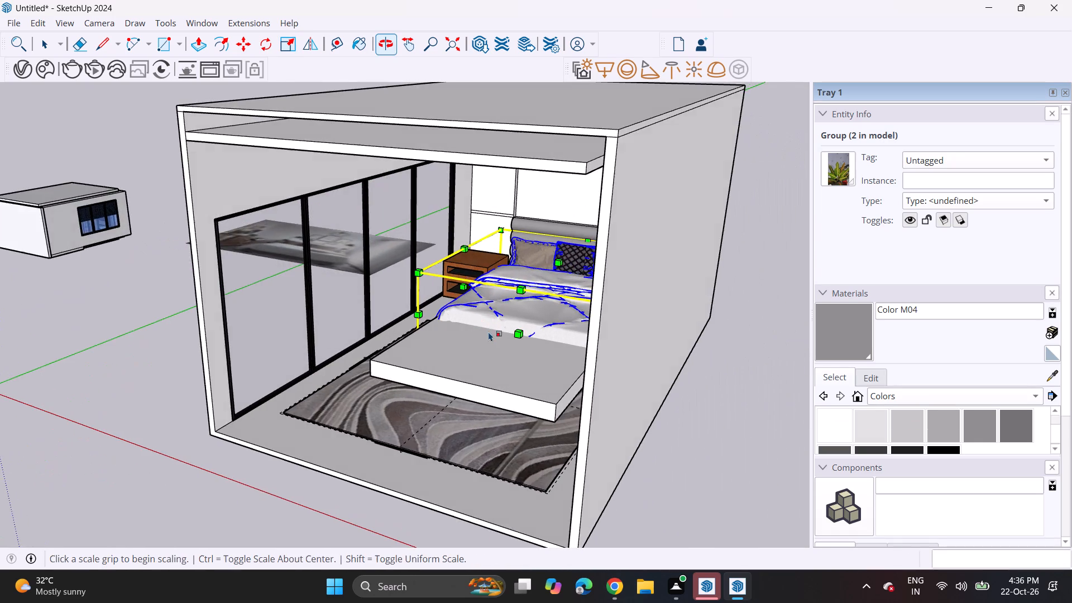
scroll(525, 344, up, 5)
click(516, 328)
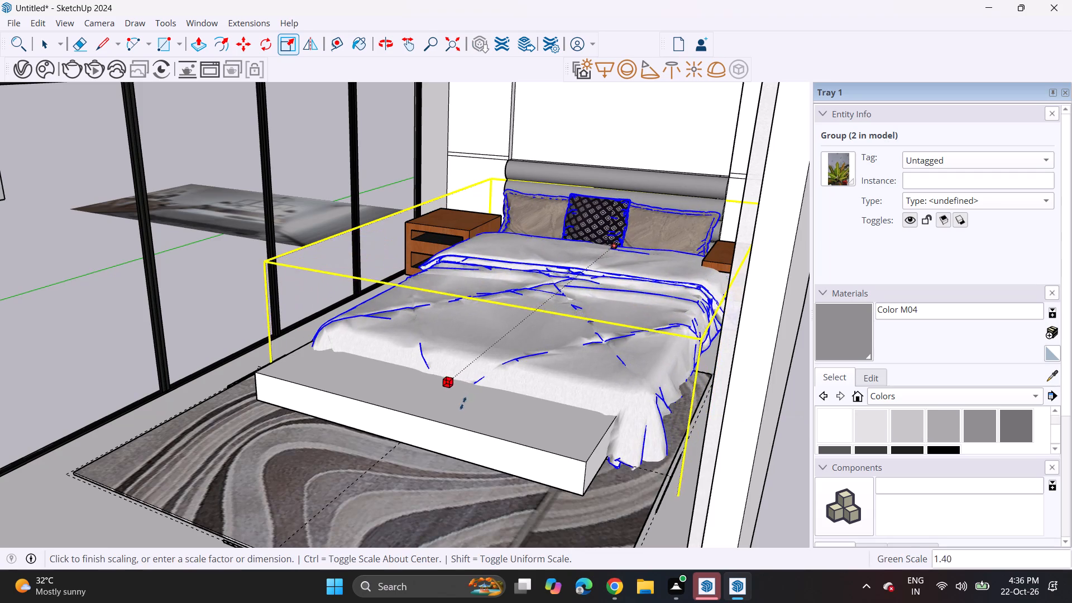
click(400, 446)
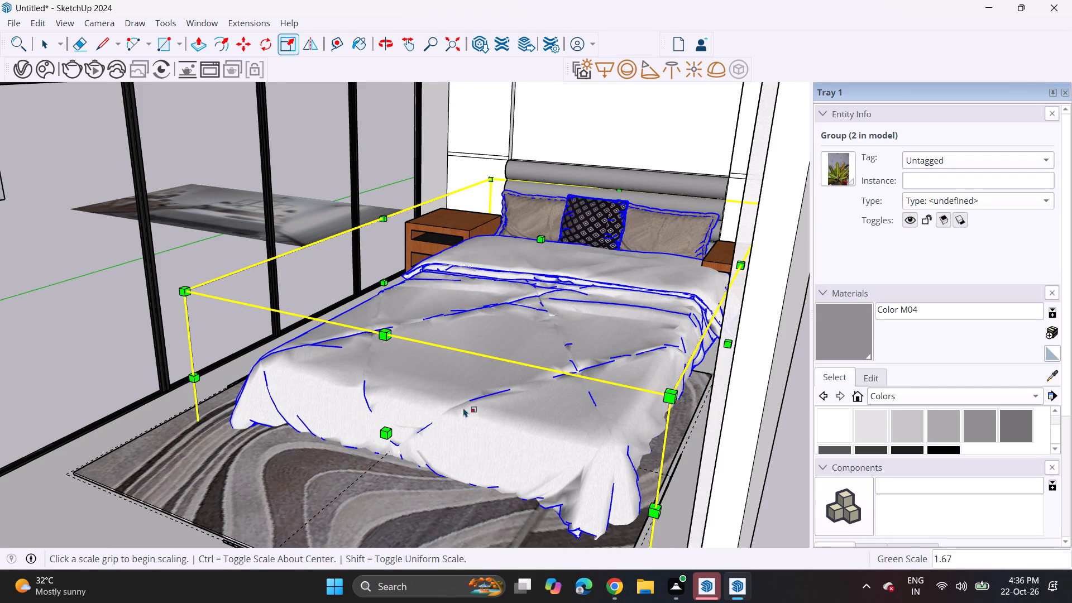
Widen the bedding slightly towards the sliding-door side, then deselect it.
middle_drag(463, 408, 605, 395)
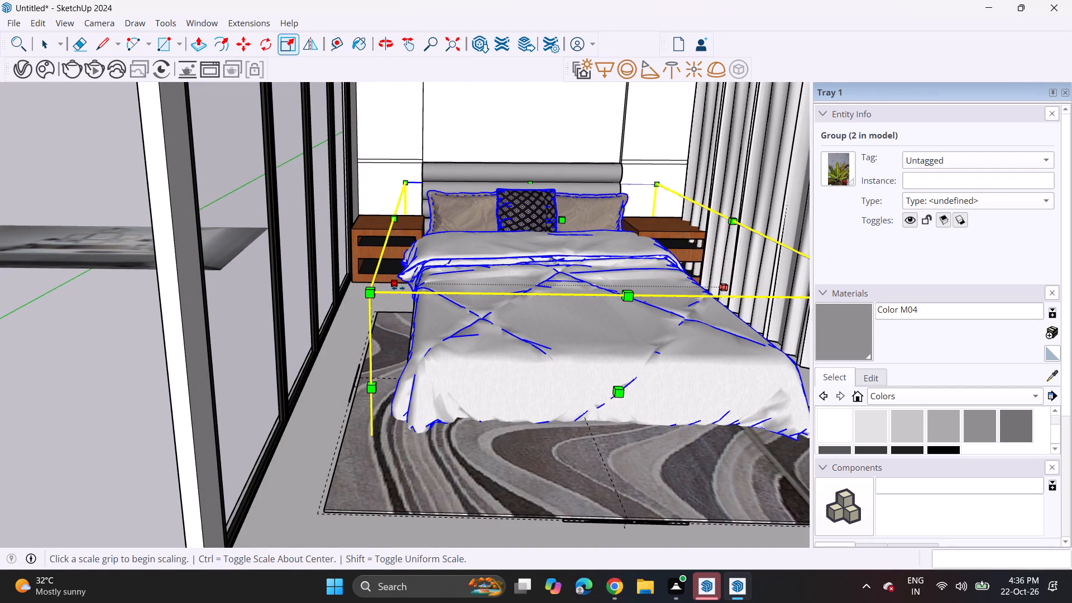
click(398, 288)
click(385, 285)
scroll(401, 326, down, 3)
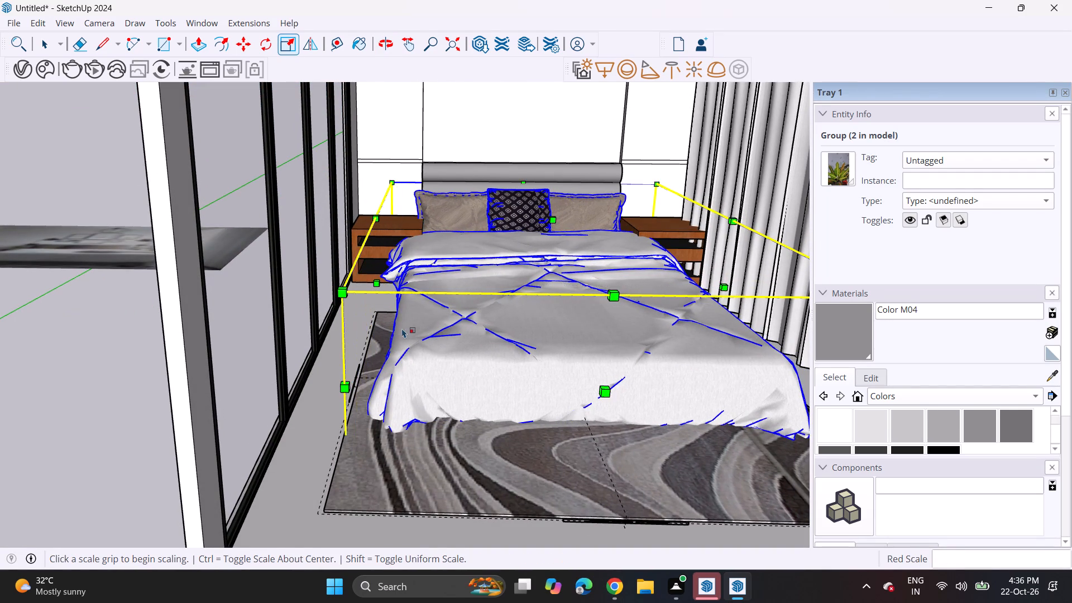
scroll(402, 328, down, 4)
key(space)
click(739, 318)
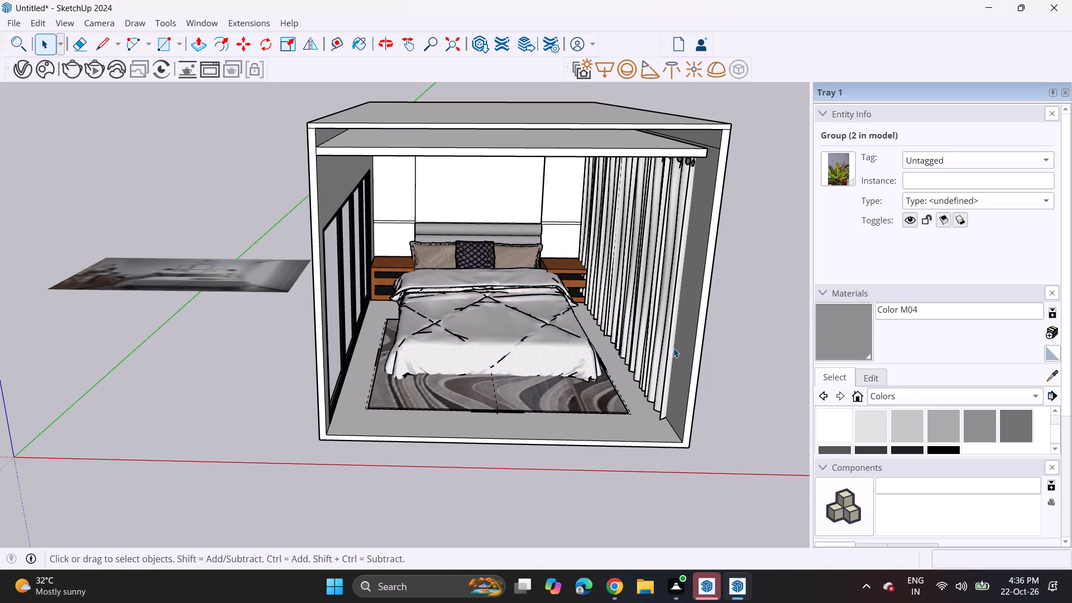
Shift the bedding 6" sideways towards the curtains to centre it on the headboard.
middle_drag(588, 371, 581, 342)
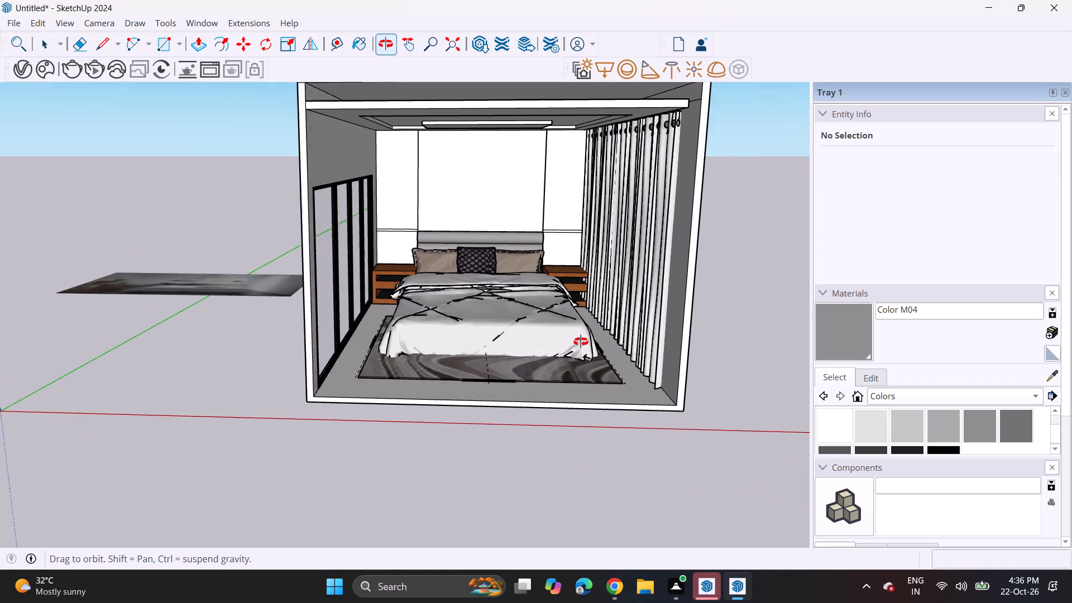
middle_drag(581, 342, 593, 334)
scroll(523, 295, up, 5)
click(498, 295)
middle_drag(485, 257, 489, 283)
click(246, 44)
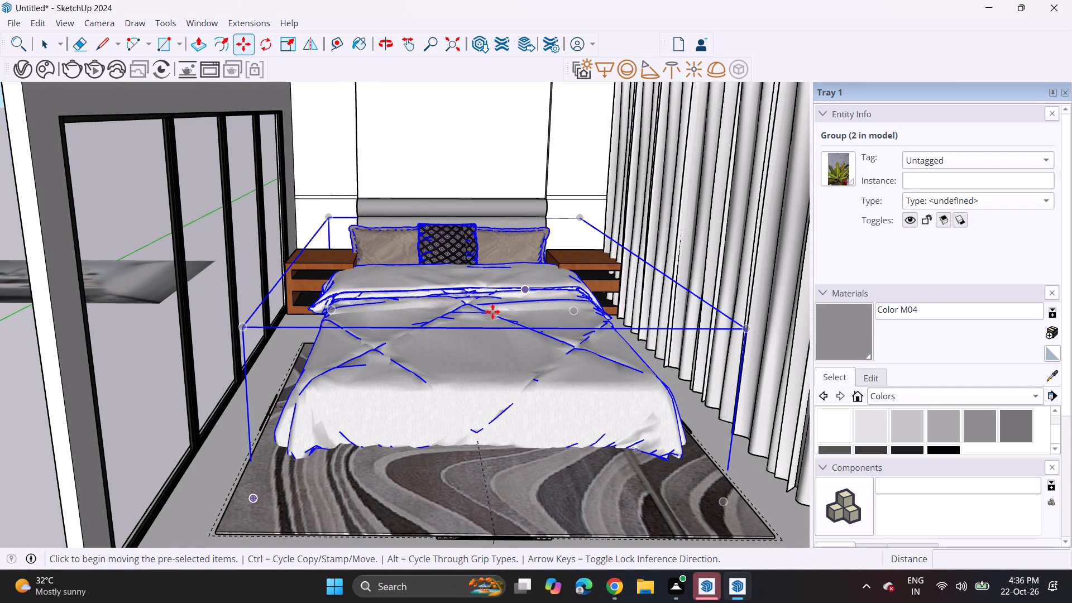
click(446, 318)
click(451, 318)
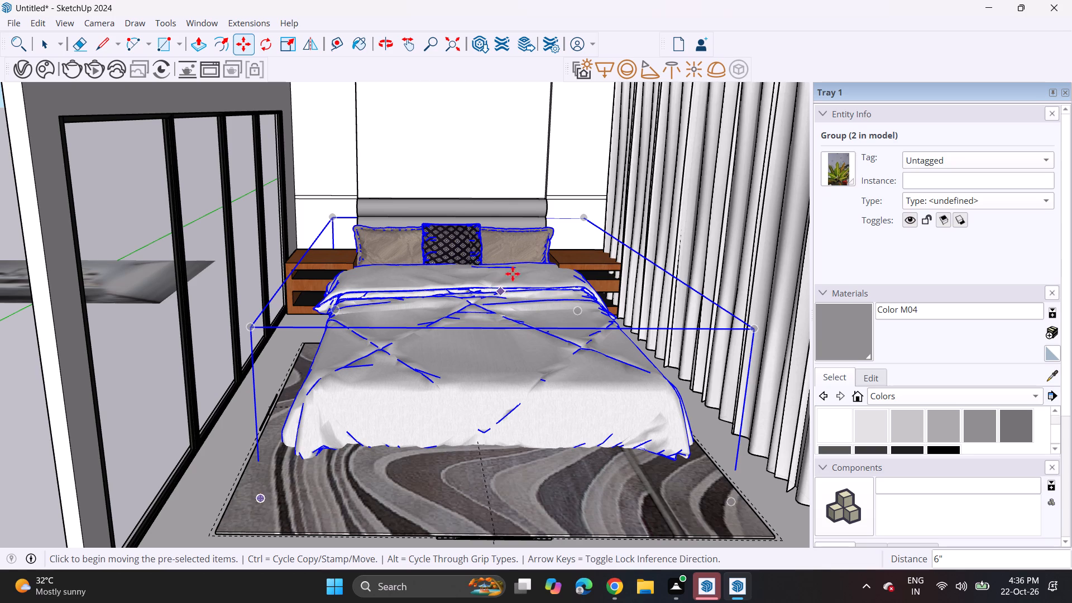
key(space)
click(558, 183)
Examine the bedding's fit and proportions in the bedroom from farther away and from several front views.
scroll(530, 257, down, 6)
middle_drag(519, 314, 500, 293)
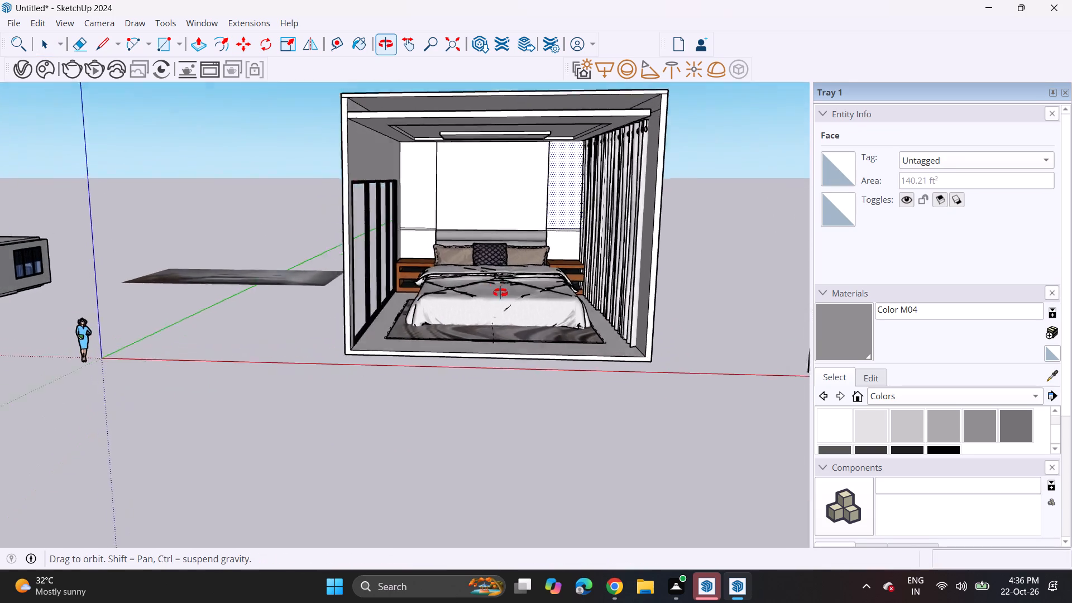
middle_drag(500, 293, 509, 310)
scroll(353, 308, down, 6)
scroll(450, 312, up, 3)
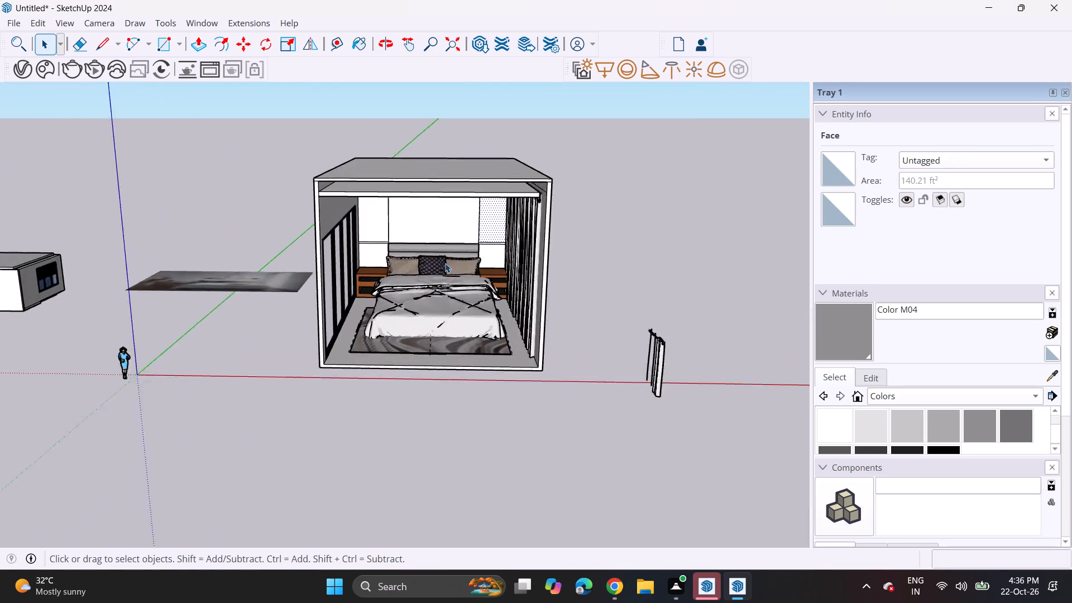
scroll(445, 263, up, 1)
middle_drag(441, 270, 449, 240)
scroll(441, 270, up, 6)
middle_click(439, 260)
middle_drag(438, 261, 457, 294)
scroll(459, 296, up, 1)
middle_drag(462, 307, 452, 277)
scroll(457, 266, down, 3)
middle_drag(457, 266, 467, 286)
scroll(467, 285, up, 1)
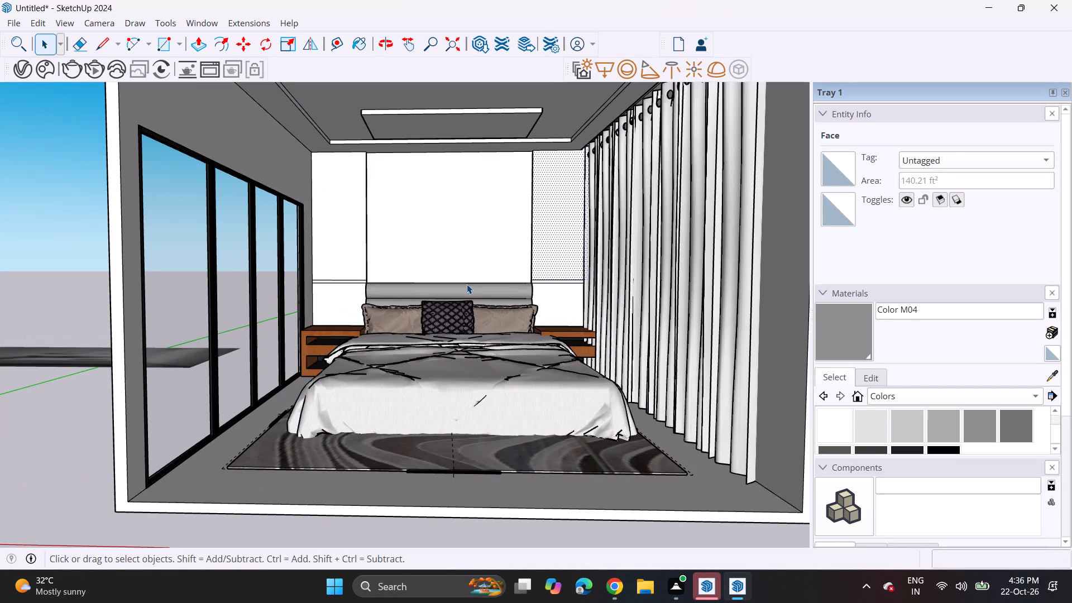
scroll(467, 284, up, 1)
shift+middle_drag(467, 284, 466, 301)
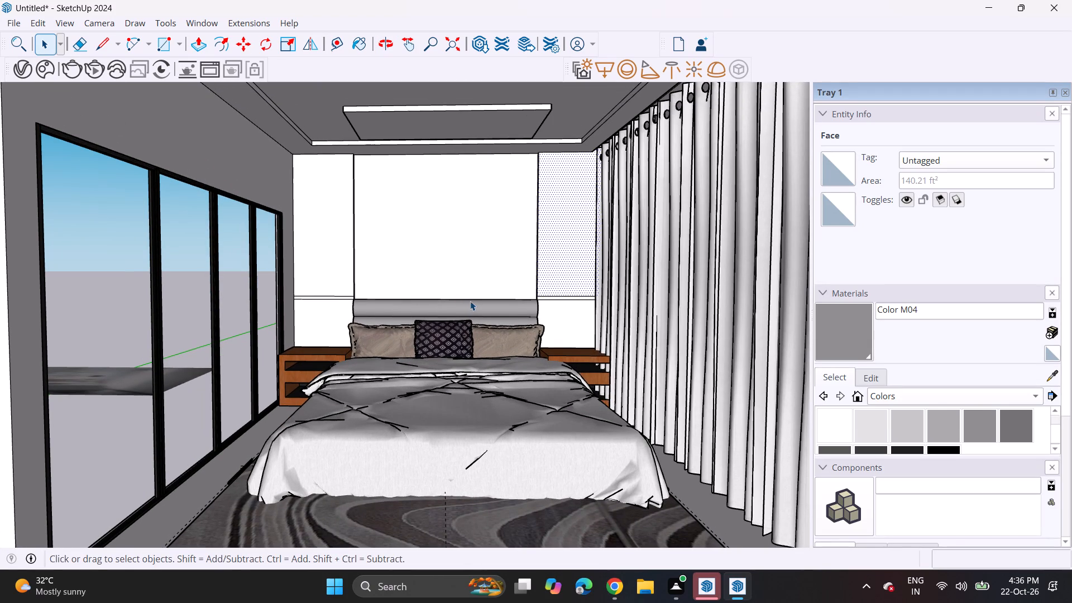
Shrink the bedding uniformly by 0.93 from its sliding-door-side lower front corner and by 0.87 from the curtain-side one.
click(490, 467)
click(295, 39)
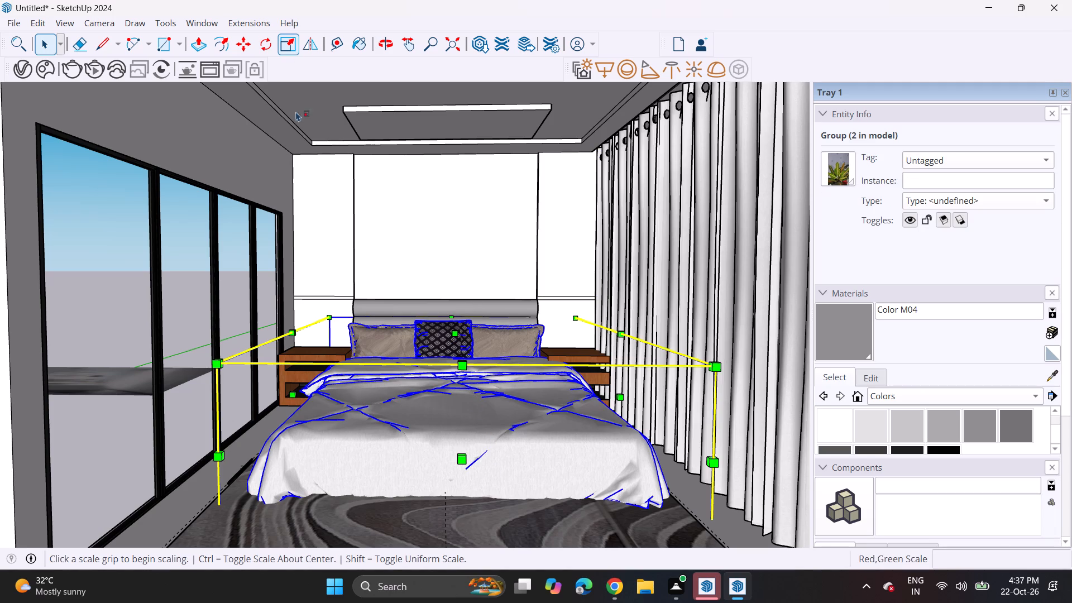
scroll(241, 516, down, 3)
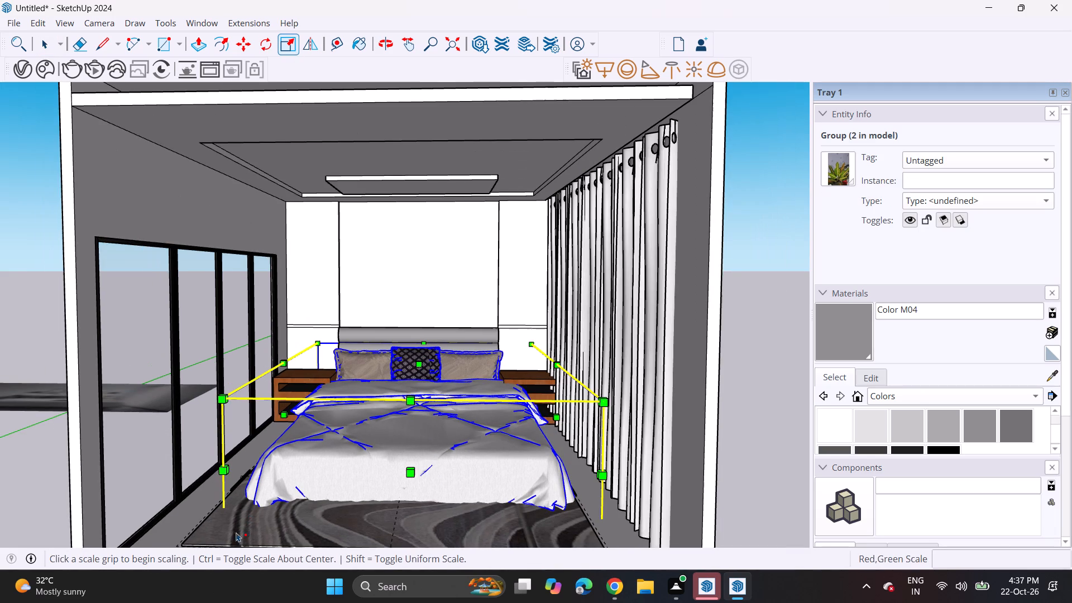
shift+middle_drag(242, 535, 260, 487)
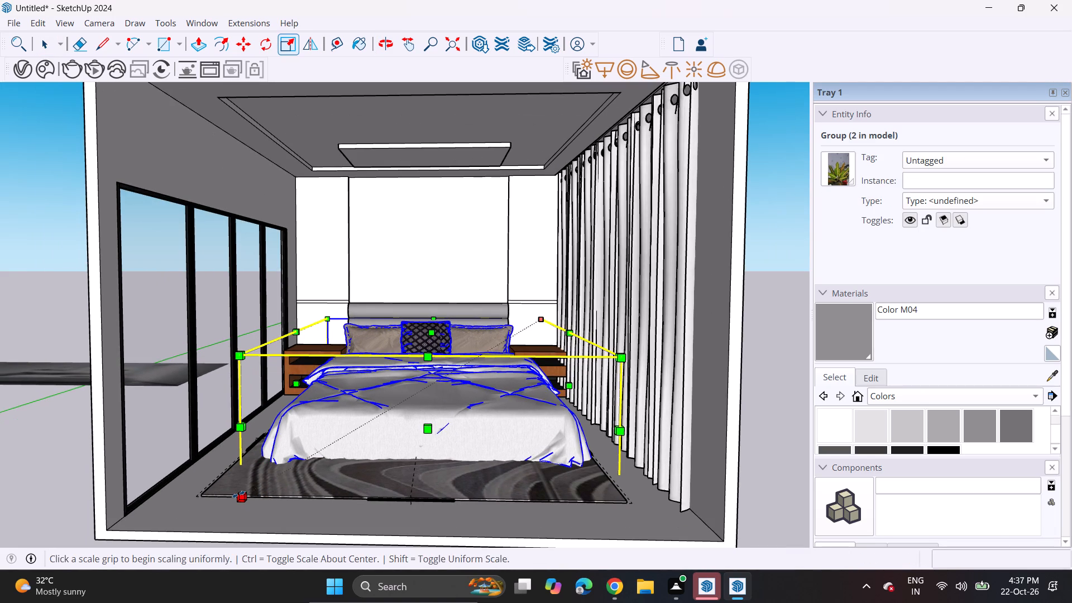
click(238, 494)
click(259, 449)
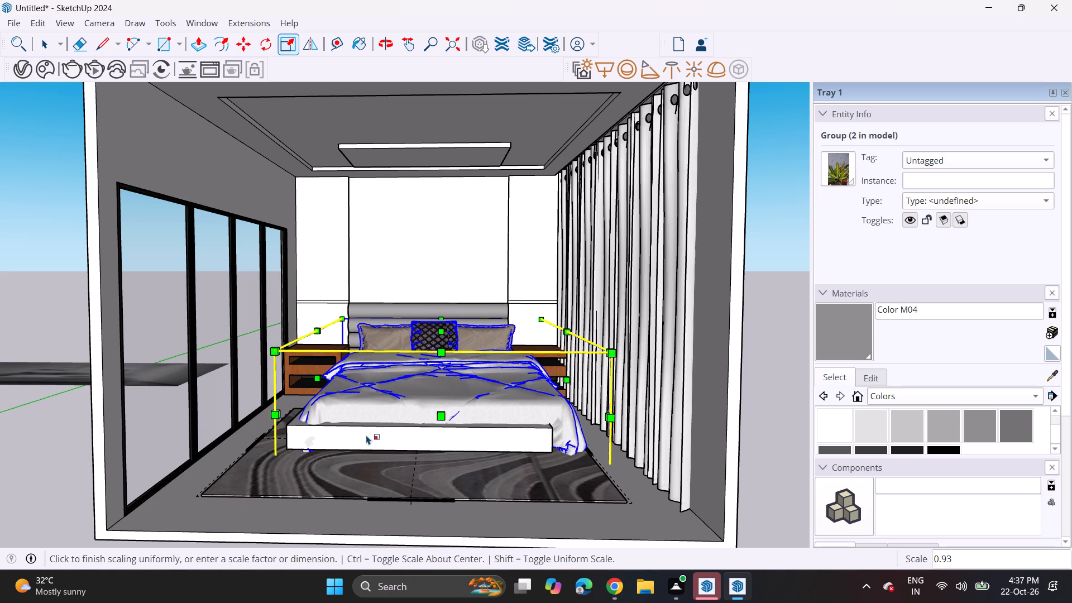
click(607, 480)
click(557, 444)
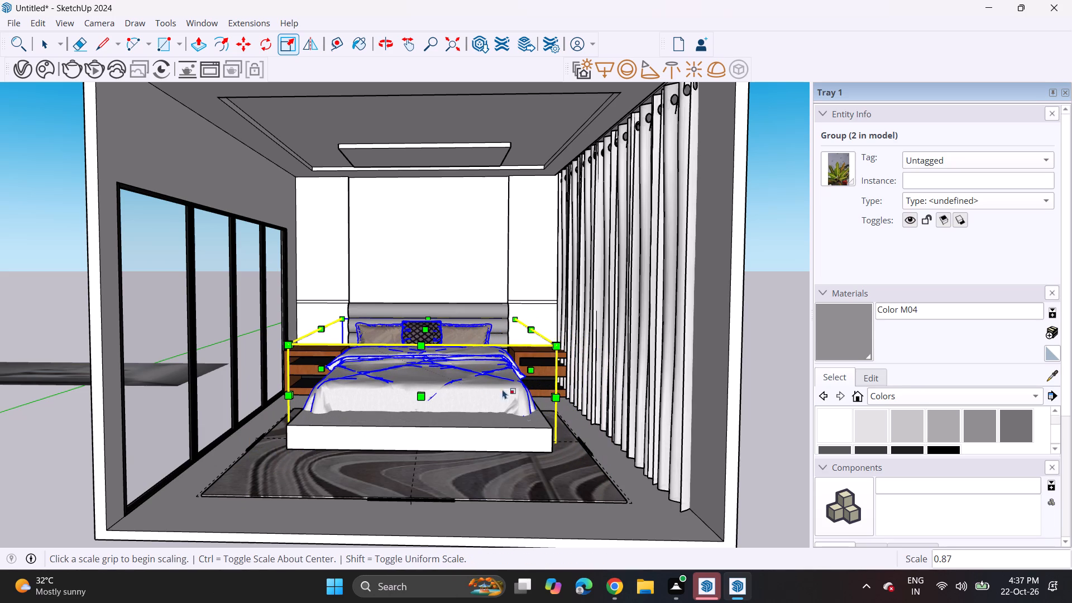
Stretch the bedding slightly lengthwise towards the foot of the platform, leaving a strip of the platform uncovered.
scroll(443, 389, up, 1)
middle_drag(445, 390, 459, 419)
scroll(442, 427, up, 5)
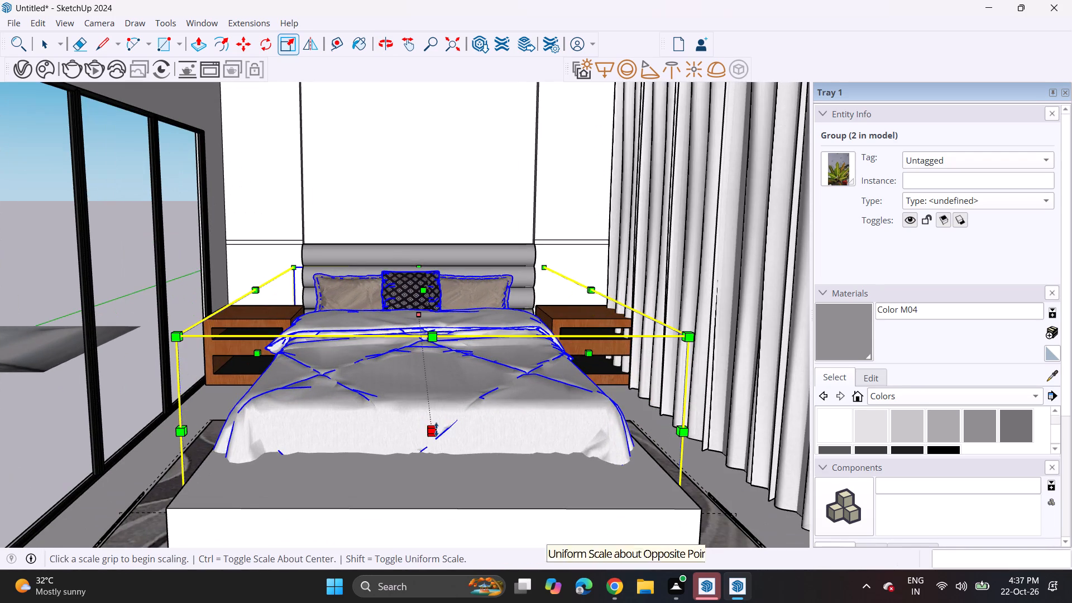
click(436, 429)
click(434, 457)
key(space)
click(631, 410)
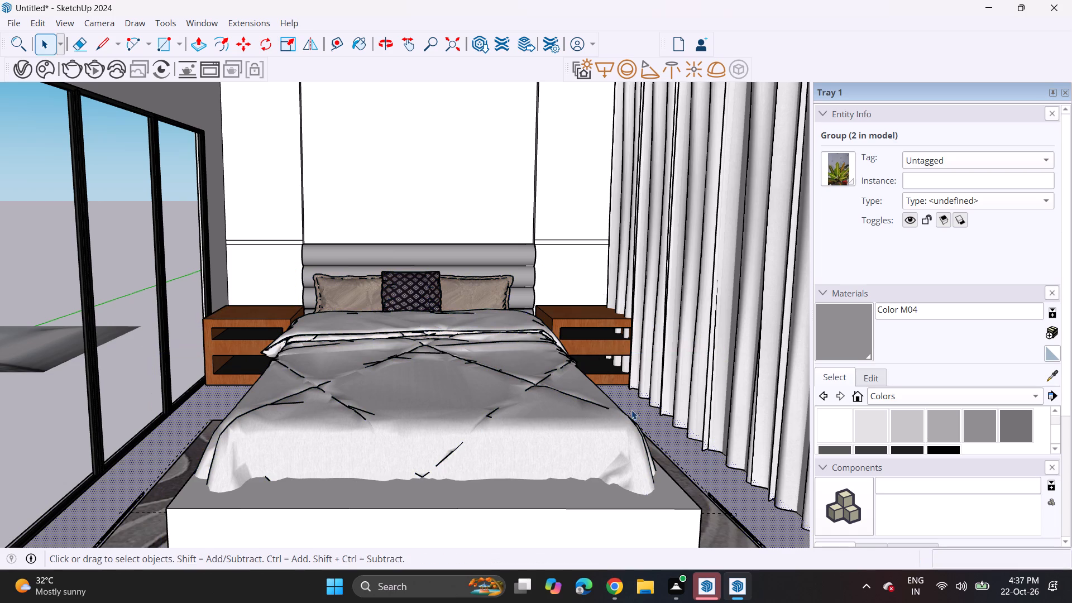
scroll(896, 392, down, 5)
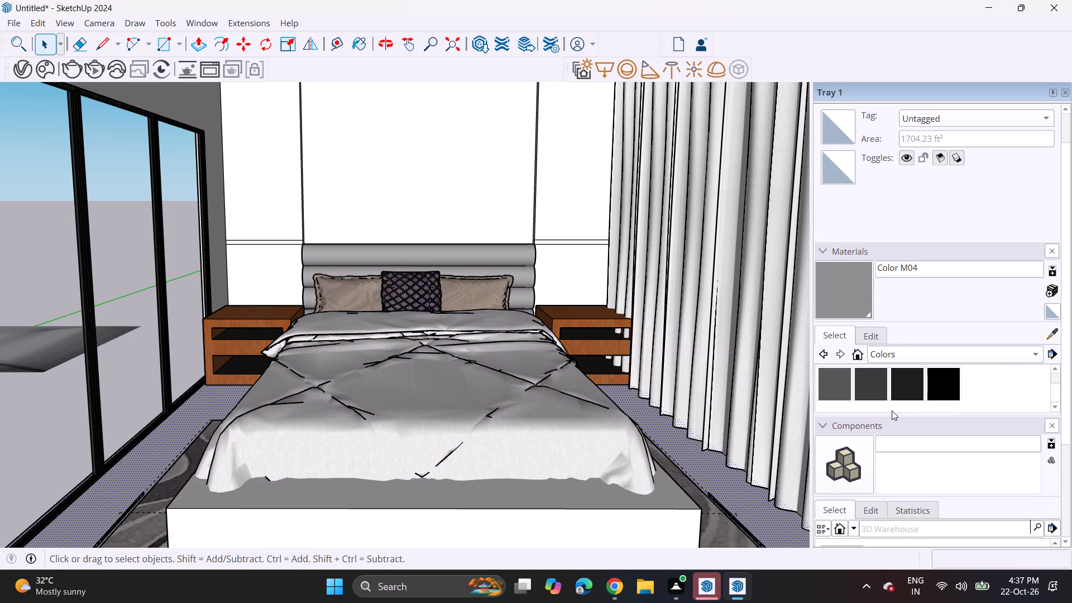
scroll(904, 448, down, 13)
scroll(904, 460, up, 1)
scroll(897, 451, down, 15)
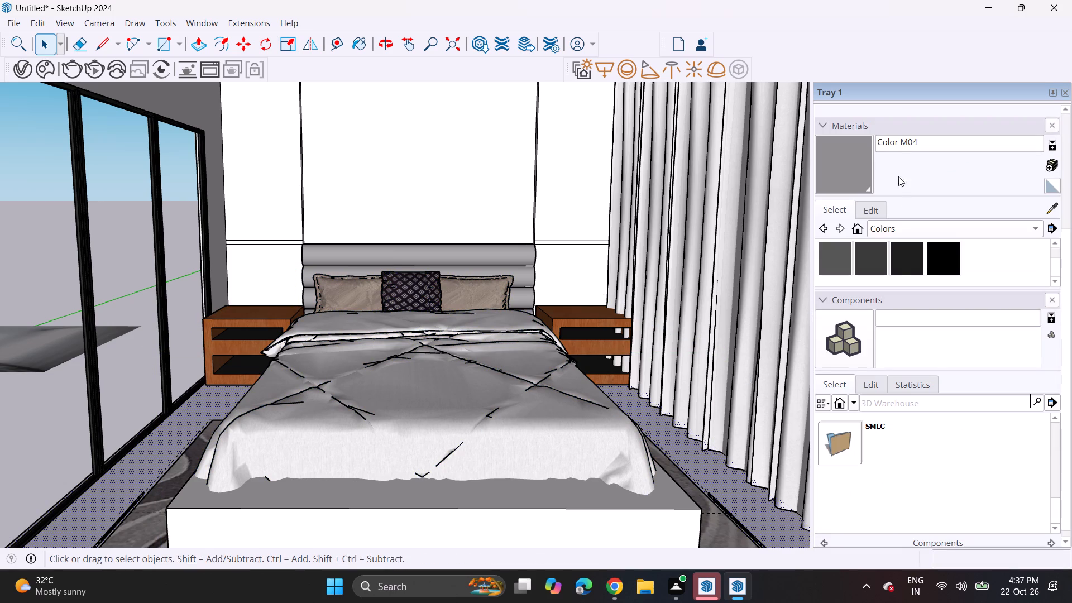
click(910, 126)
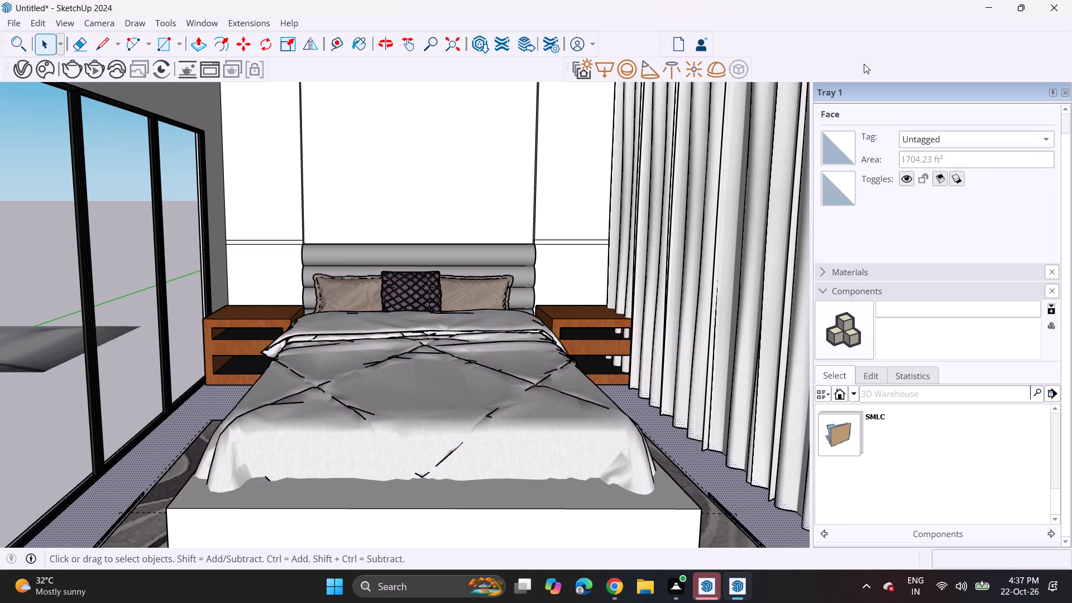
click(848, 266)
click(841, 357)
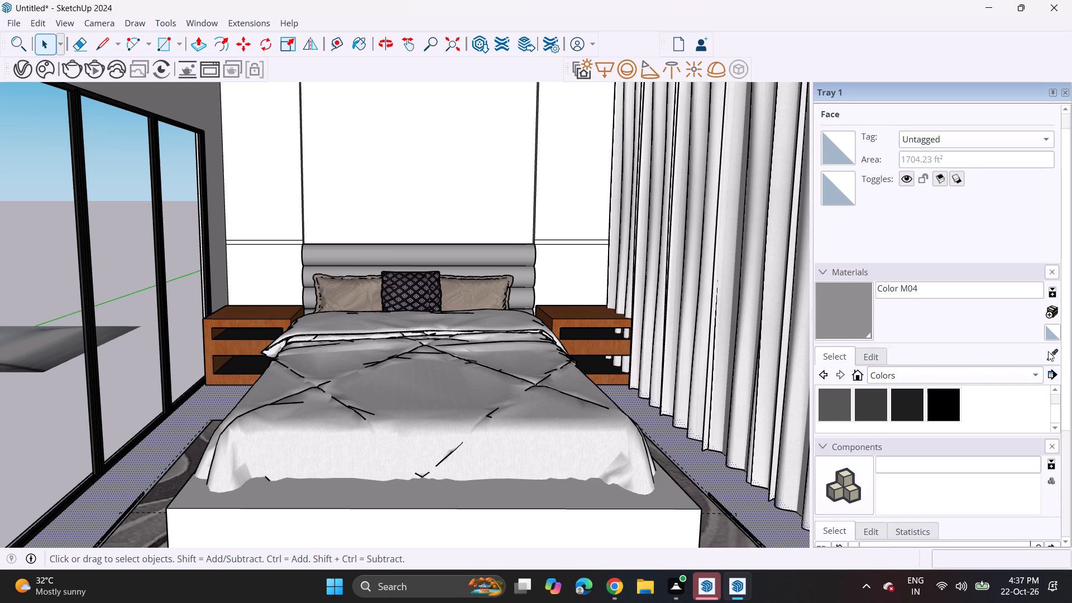
Sample Wood Cherry Original from the curtain-side bedside cabinet and paint the bed platform's top and front faces with it.
click(1051, 351)
click(582, 308)
click(525, 385)
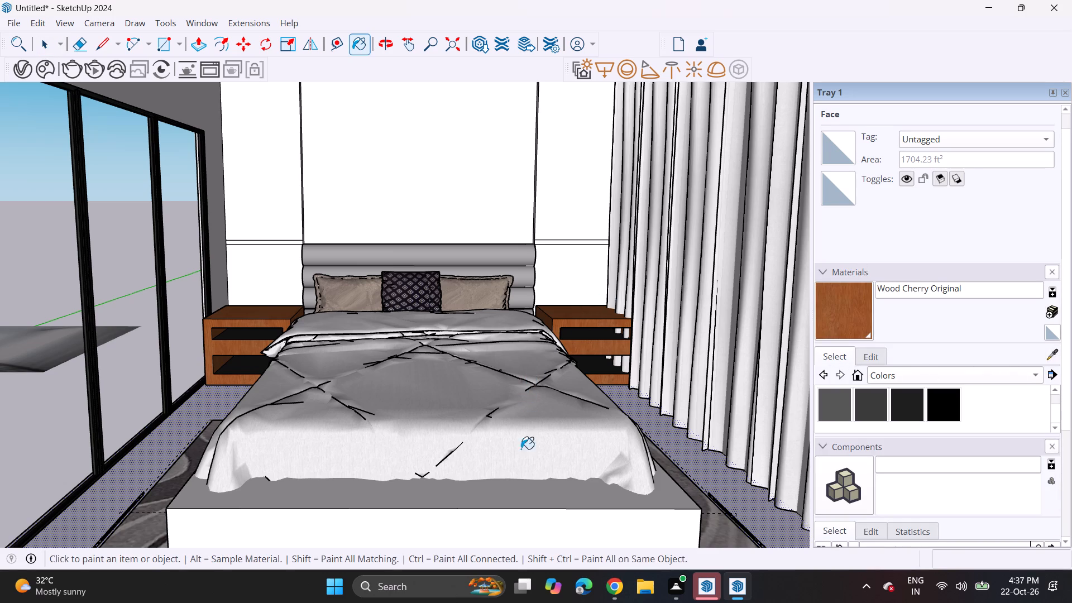
click(510, 502)
click(511, 521)
Paint the bed platform's long side faces, towards the curtains and the sliding door, with Wood Cherry Original.
scroll(495, 513, down, 4)
middle_drag(509, 516, 502, 486)
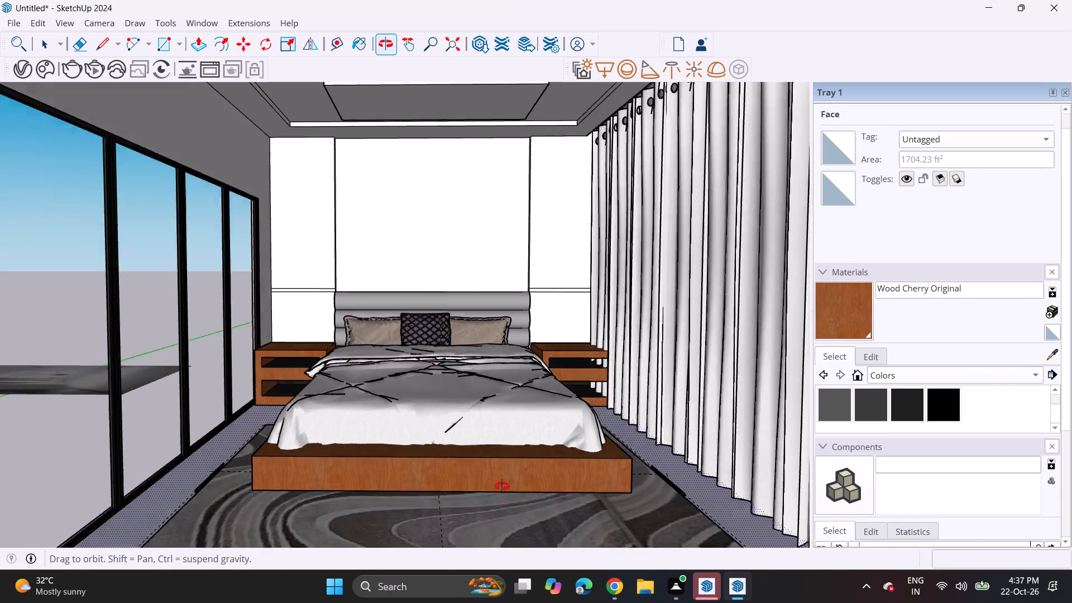
middle_drag(502, 486, 425, 456)
scroll(477, 399, up, 1)
click(478, 394)
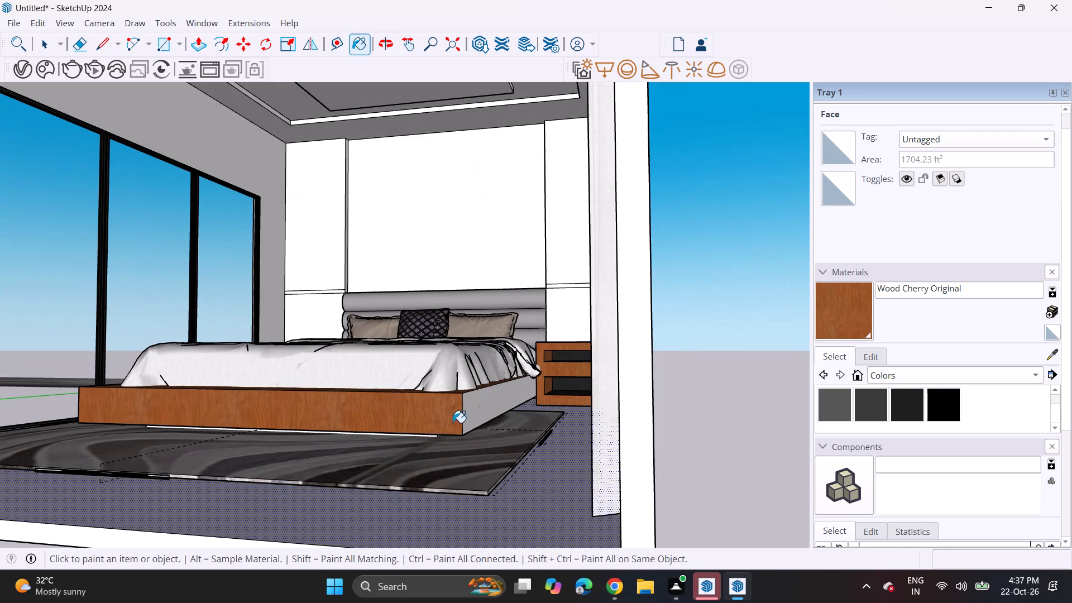
middle_drag(447, 427, 643, 431)
scroll(13, 412, up, 1)
middle_drag(13, 412, 71, 432)
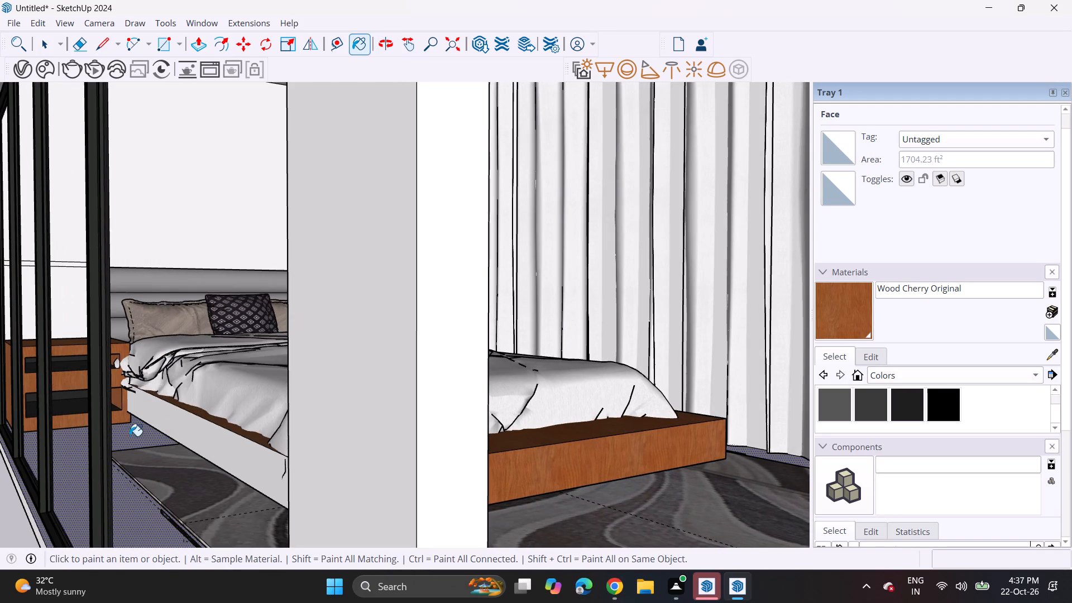
middle_drag(556, 460, 522, 480)
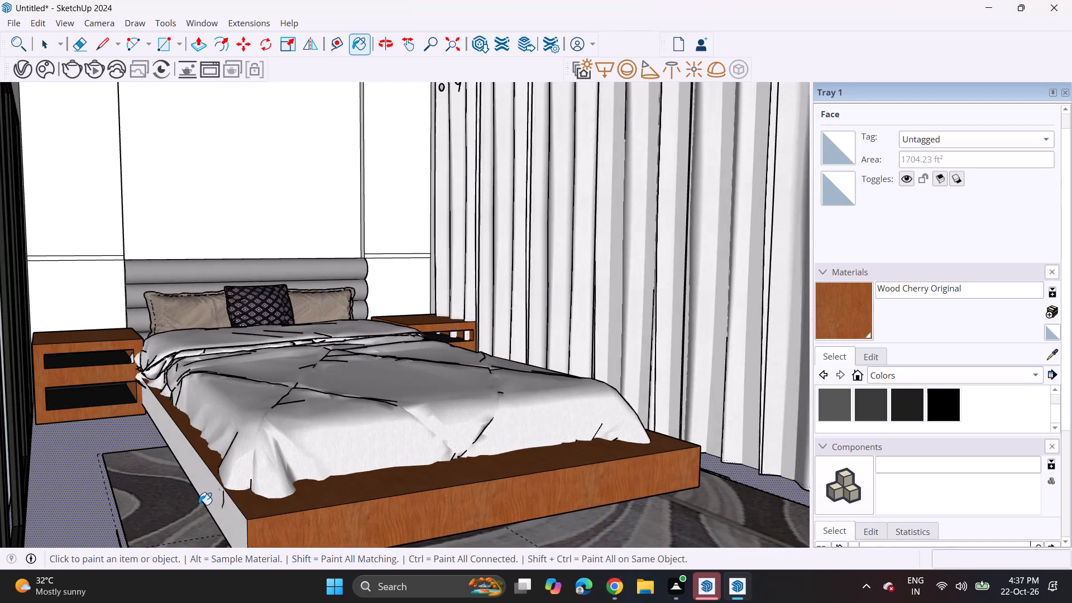
scroll(199, 496, up, 1)
click(203, 489)
scroll(260, 466, down, 6)
scroll(335, 400, up, 1)
middle_drag(227, 400, 199, 393)
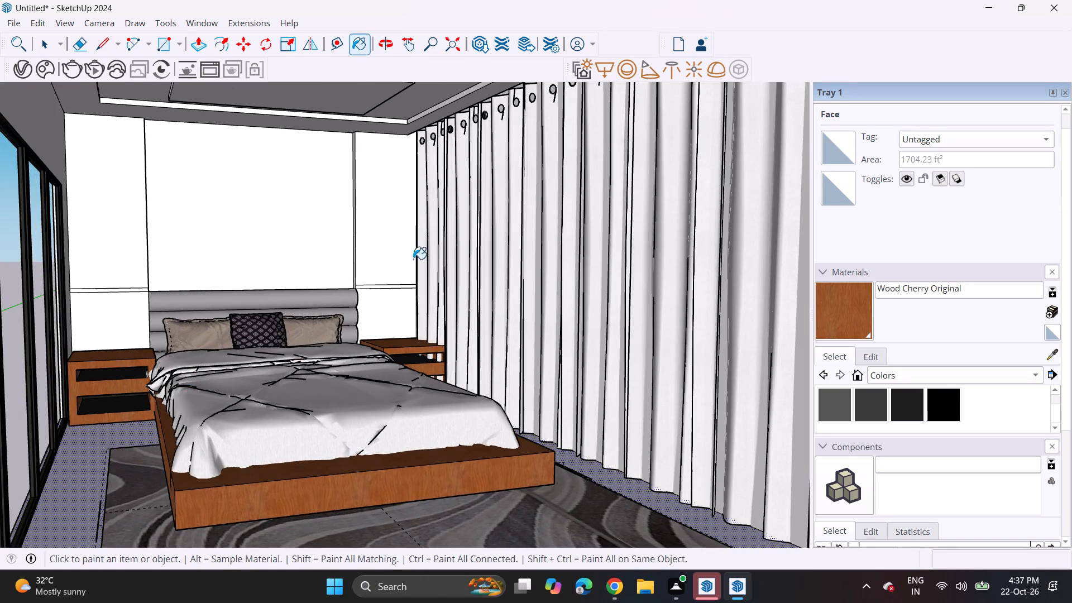
Paint the underside of the central ceiling panel and the ceiling's outer border with Wood Cherry Original.
scroll(411, 261, up, 1)
middle_drag(404, 261, 357, 257)
scroll(344, 231, down, 3)
middle_drag(344, 234, 429, 289)
middle_drag(418, 295, 334, 260)
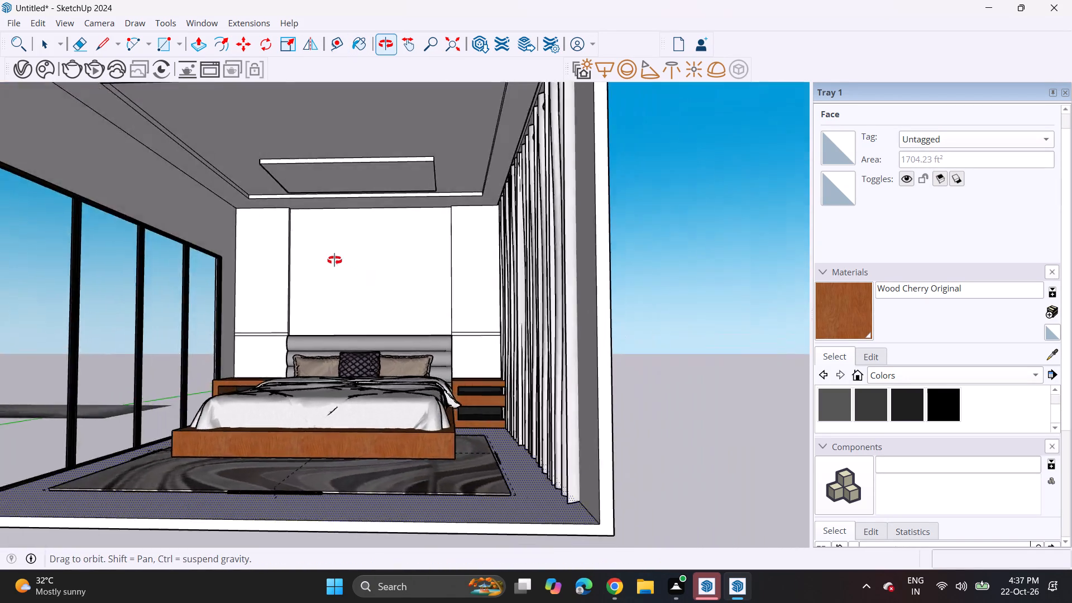
middle_drag(334, 260, 333, 250)
scroll(333, 250, up, 1)
shift+middle_drag(346, 245, 434, 310)
middle_drag(445, 315, 472, 294)
scroll(490, 306, up, 1)
shift+middle_drag(481, 299, 444, 255)
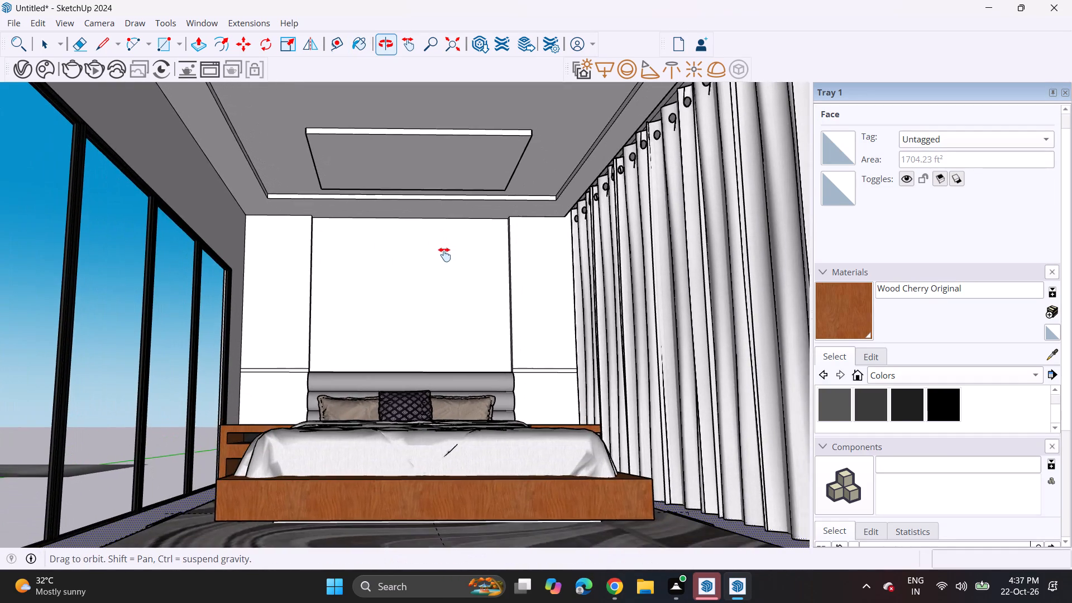
shift+middle_drag(444, 255, 446, 259)
click(398, 179)
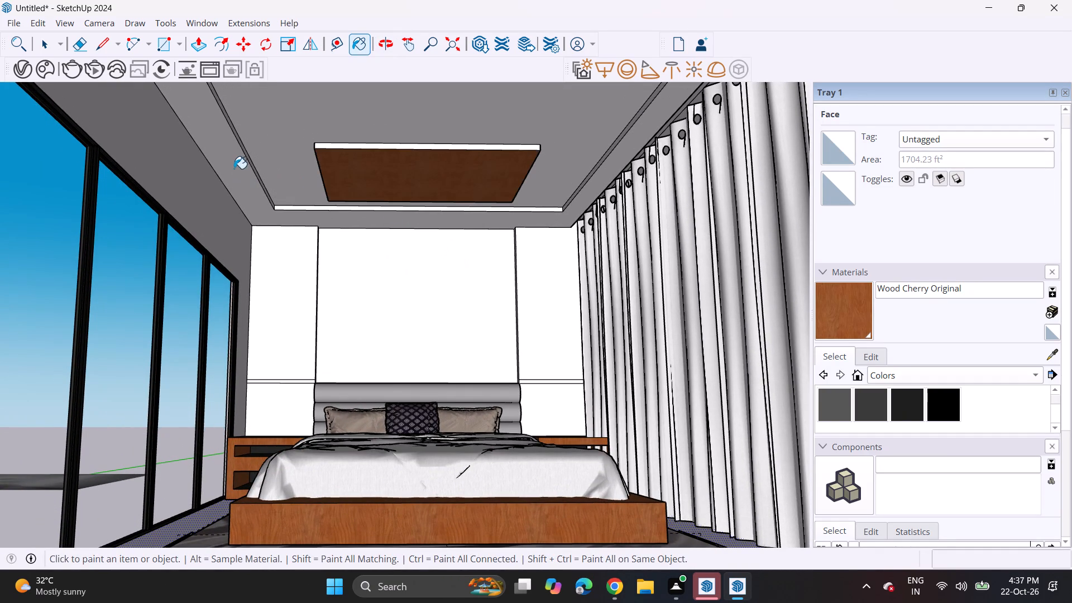
click(233, 163)
Paint the upper and lower panels on both sides of the headboard wall, and the thin strips between them, with Wood Cherry Original.
click(535, 305)
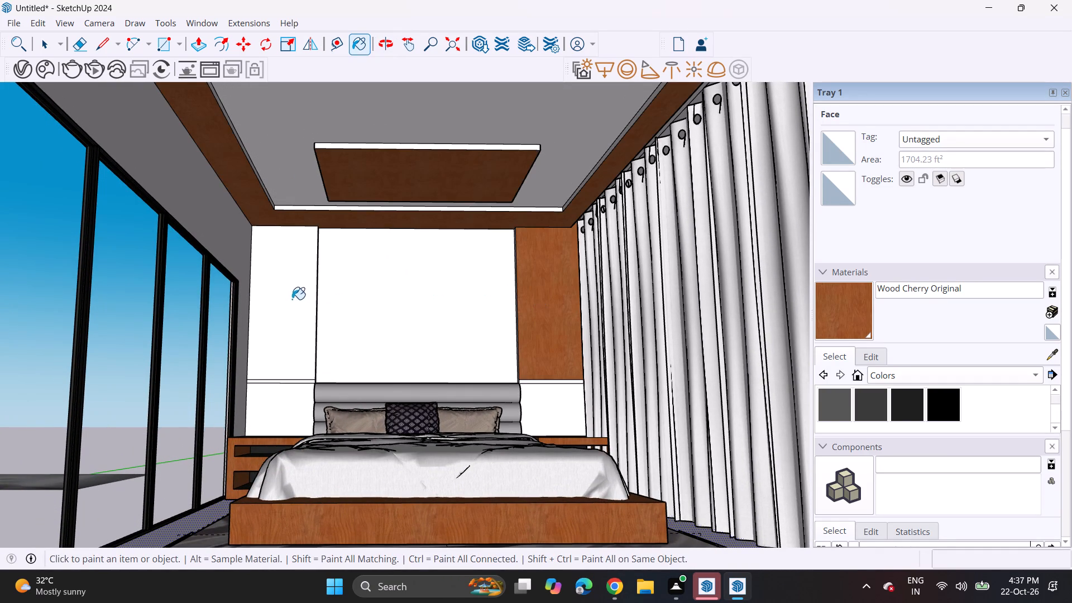
click(290, 299)
click(288, 419)
click(557, 408)
scroll(549, 379, up, 2)
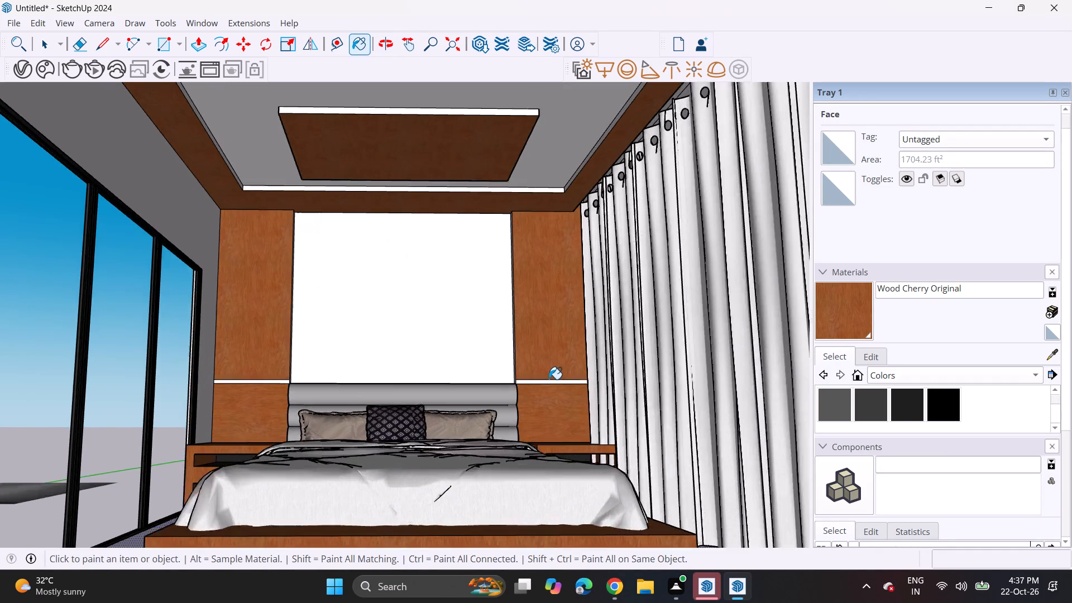
scroll(549, 379, up, 4)
click(547, 385)
scroll(298, 393, down, 7)
click(170, 388)
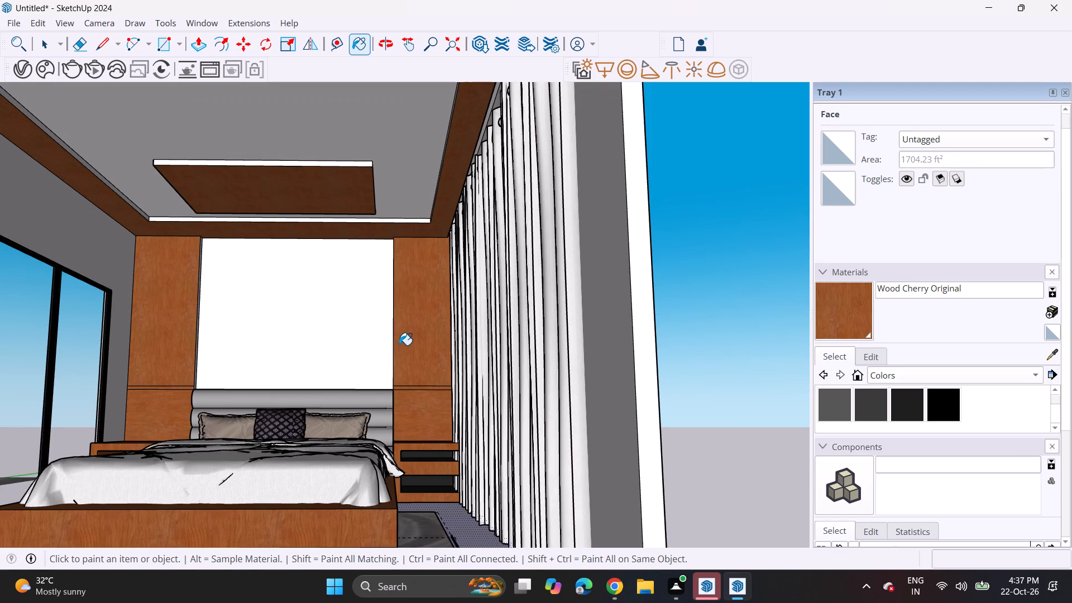
Paint the room's floor around the rug with Wood Floor Dark from the Wood collection.
shift+middle_drag(401, 347, 509, 344)
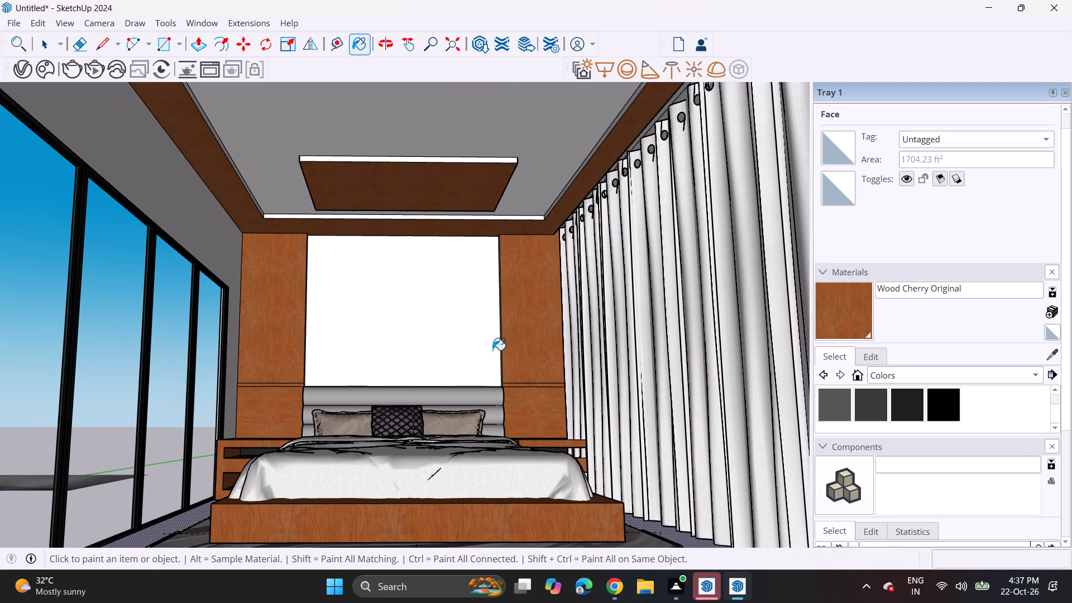
middle_drag(484, 338, 484, 383)
shift+middle_drag(477, 396, 466, 318)
shift+scroll(470, 385, up, 1)
middle_drag(466, 328, 472, 375)
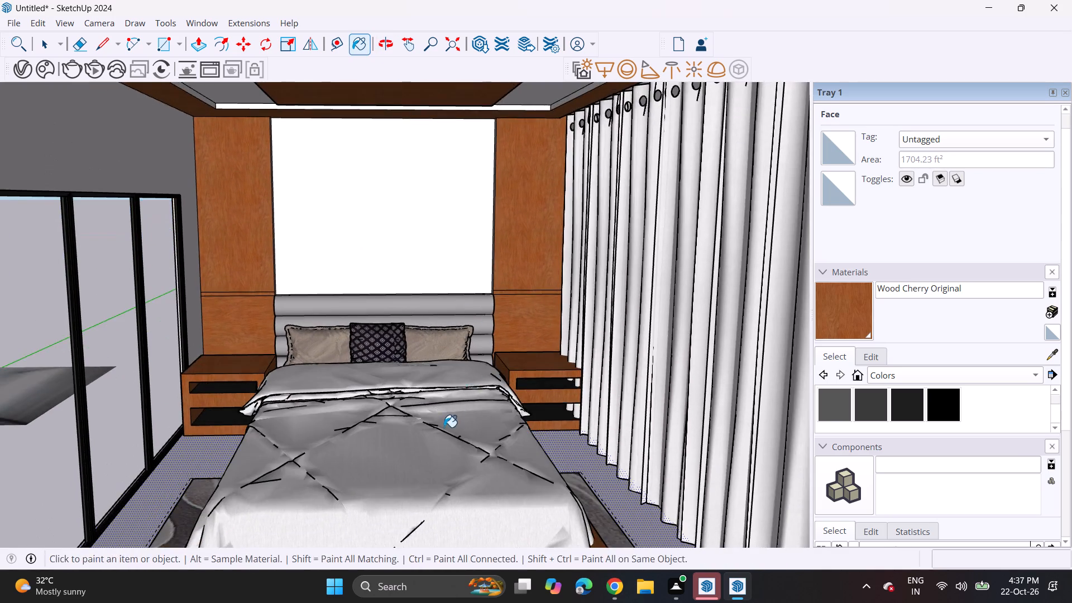
shift+middle_drag(442, 426, 441, 375)
scroll(446, 372, down, 3)
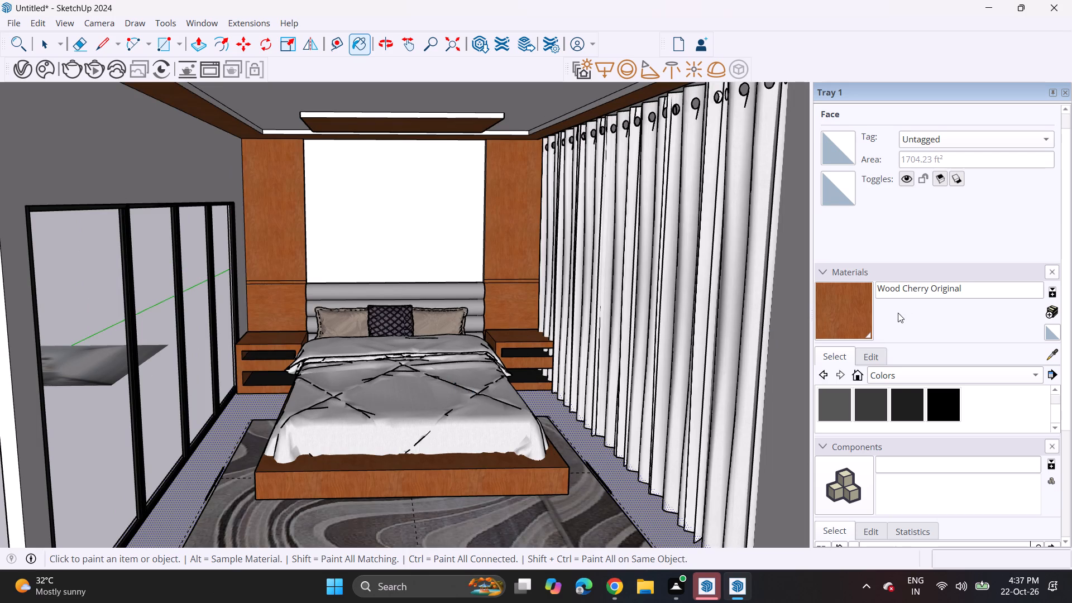
click(896, 375)
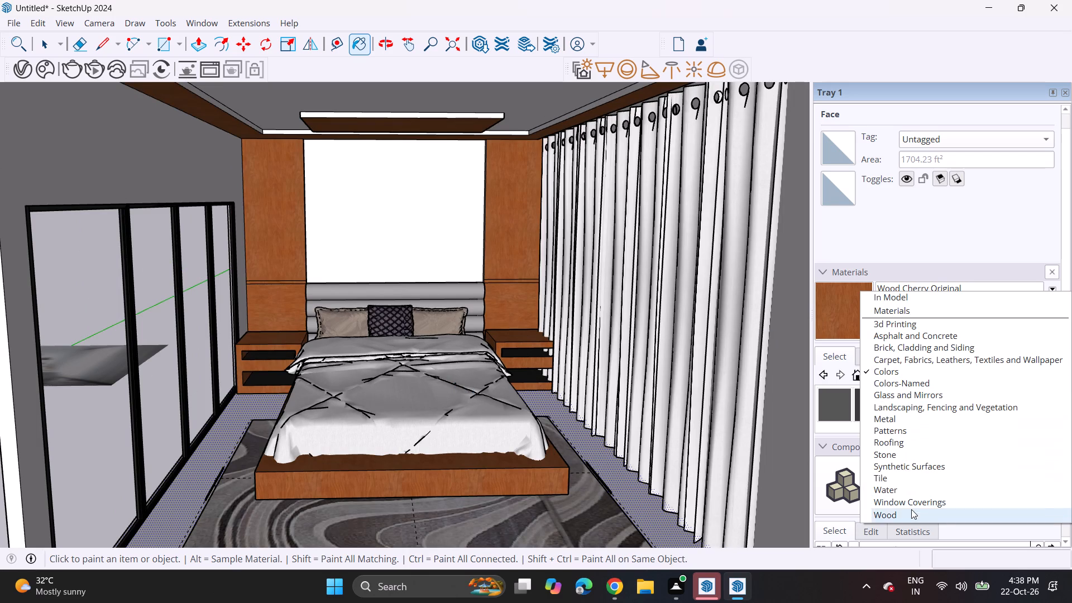
click(911, 509)
click(982, 408)
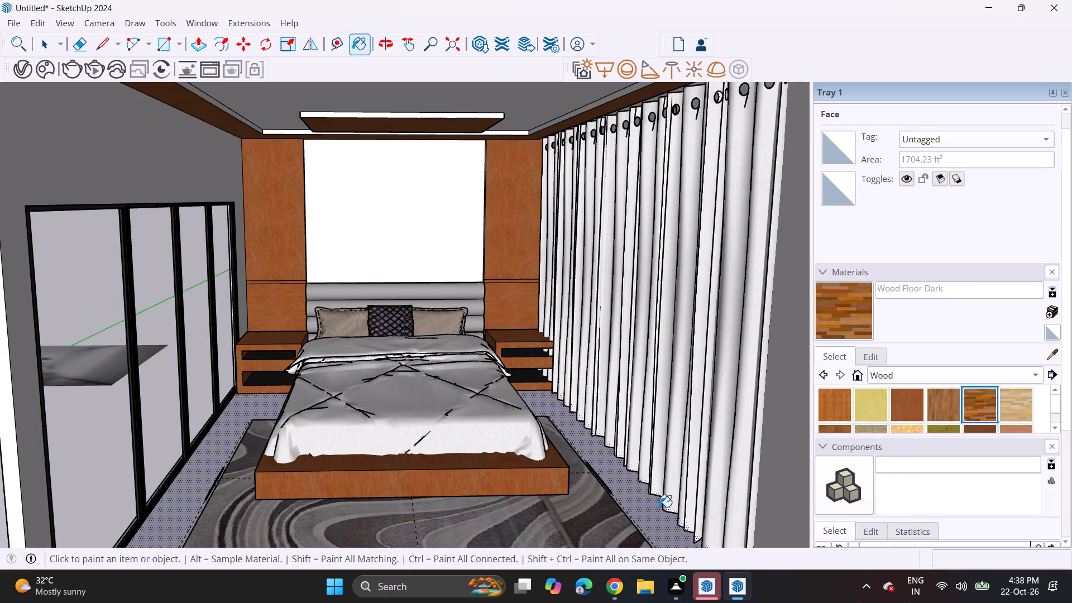
click(648, 513)
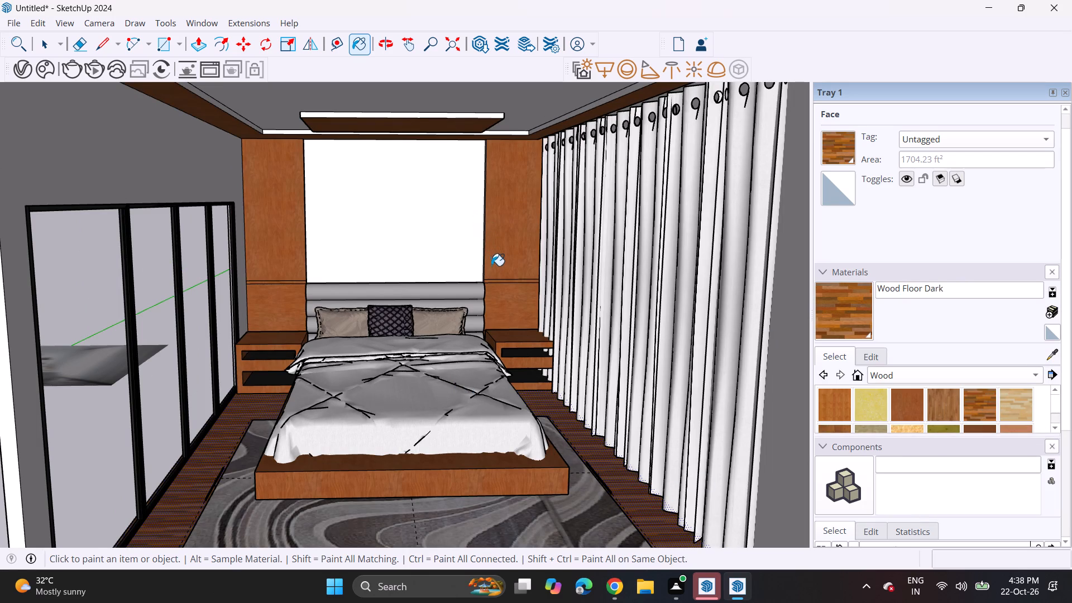
key(space)
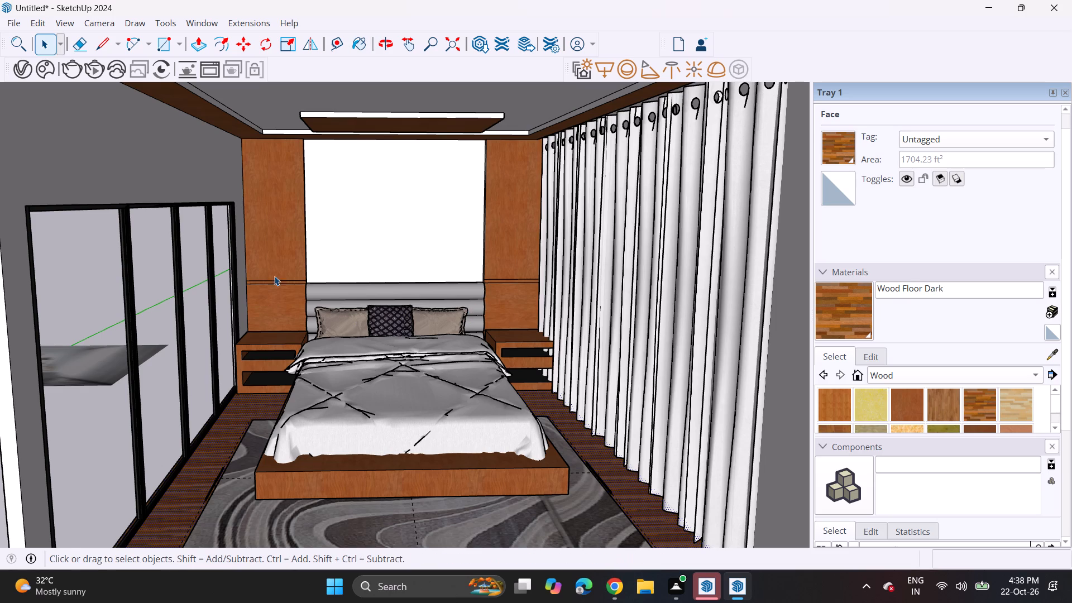
click(276, 264)
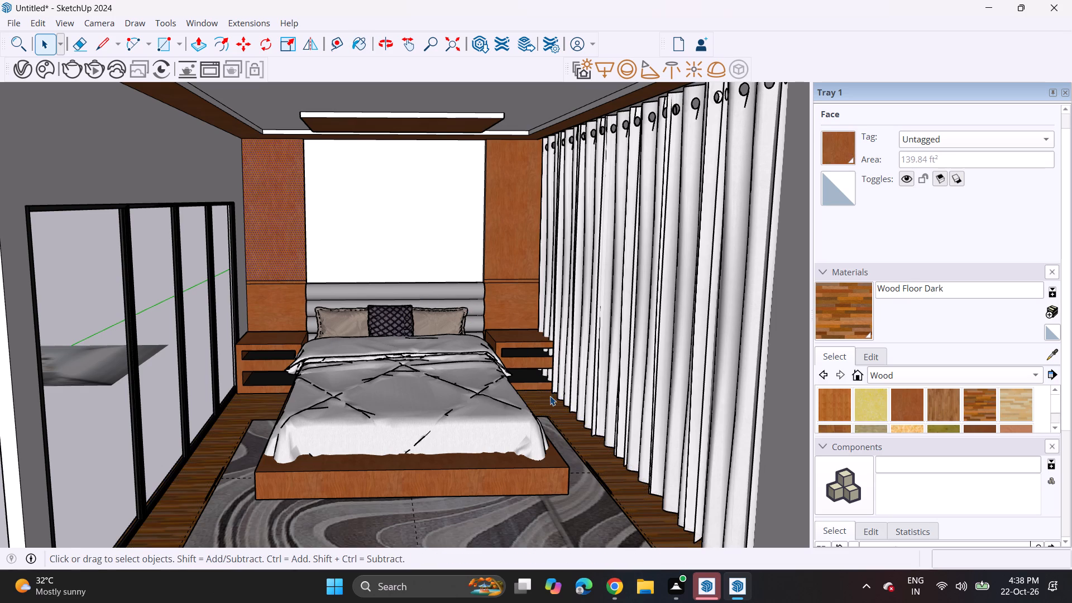
shift+middle_drag(466, 389, 473, 399)
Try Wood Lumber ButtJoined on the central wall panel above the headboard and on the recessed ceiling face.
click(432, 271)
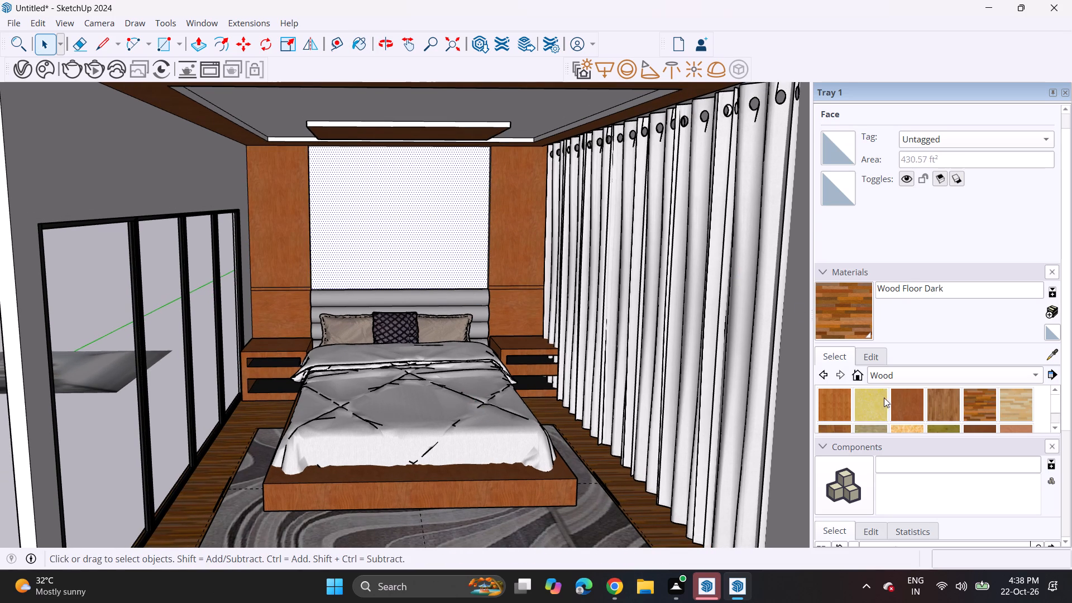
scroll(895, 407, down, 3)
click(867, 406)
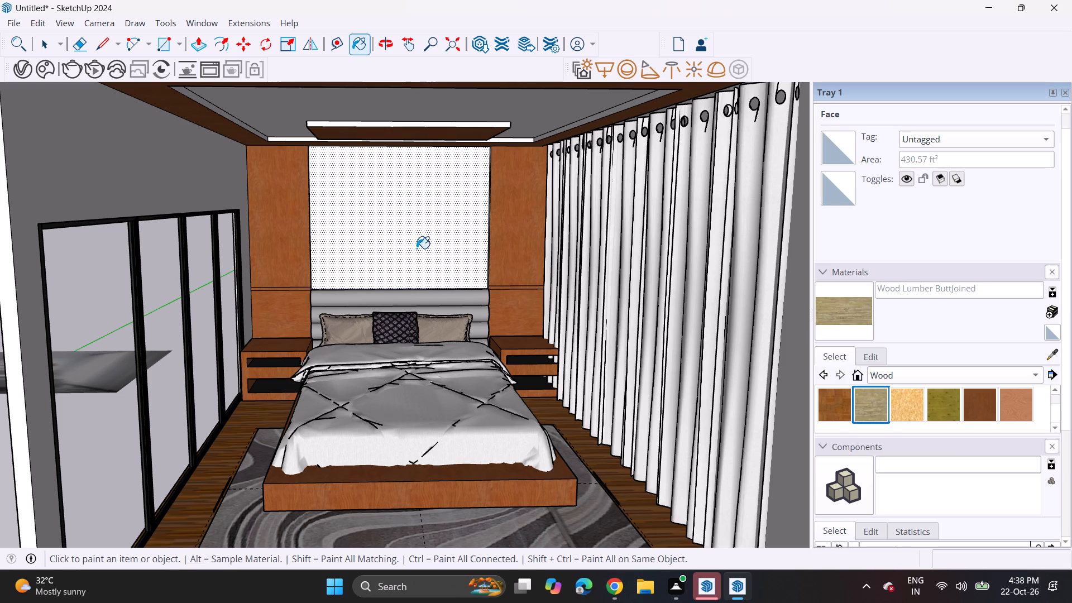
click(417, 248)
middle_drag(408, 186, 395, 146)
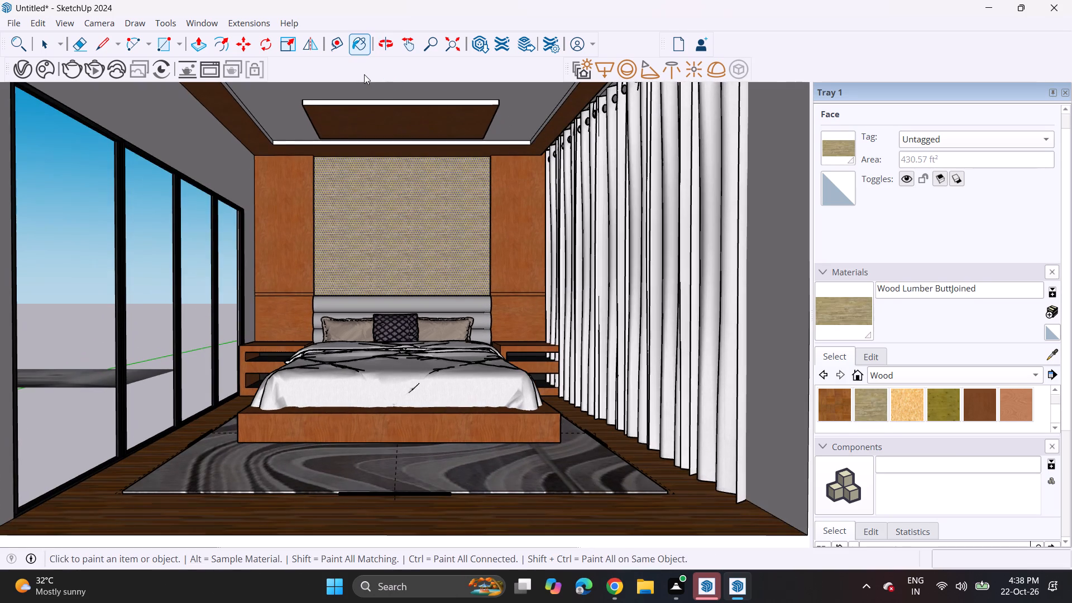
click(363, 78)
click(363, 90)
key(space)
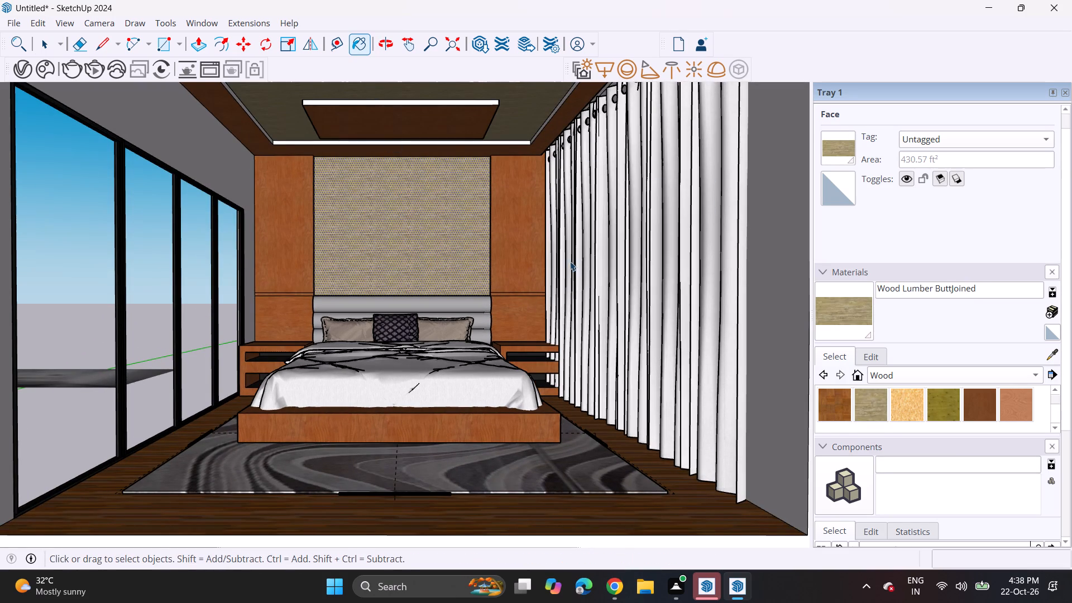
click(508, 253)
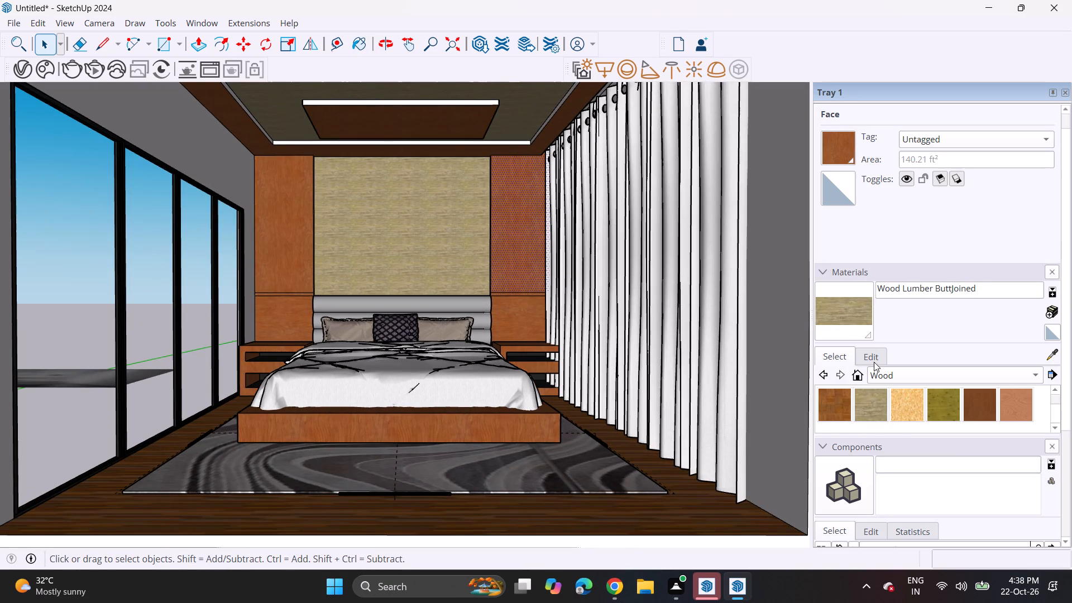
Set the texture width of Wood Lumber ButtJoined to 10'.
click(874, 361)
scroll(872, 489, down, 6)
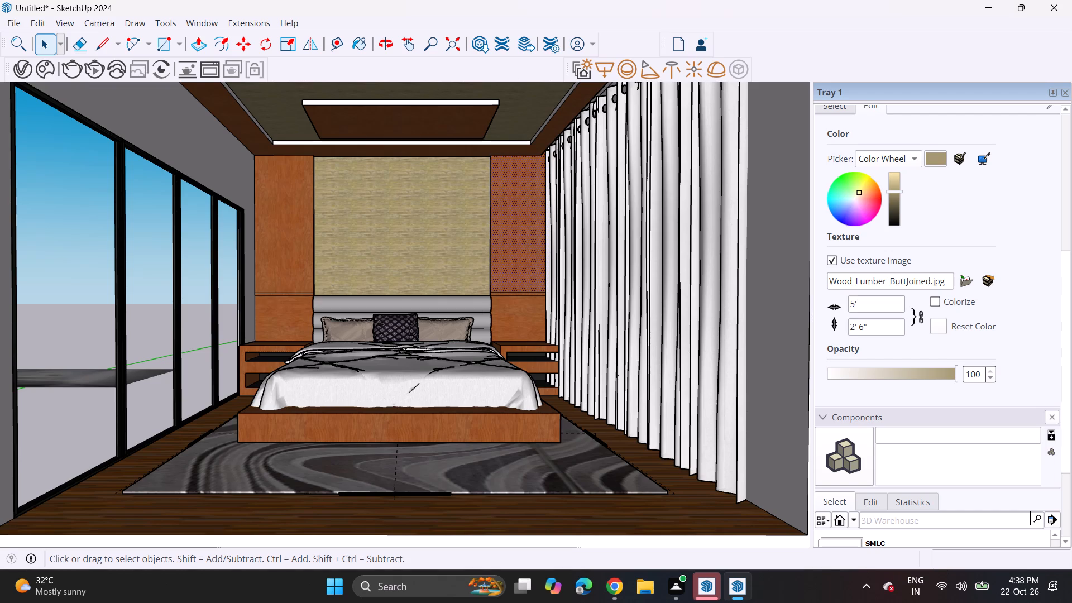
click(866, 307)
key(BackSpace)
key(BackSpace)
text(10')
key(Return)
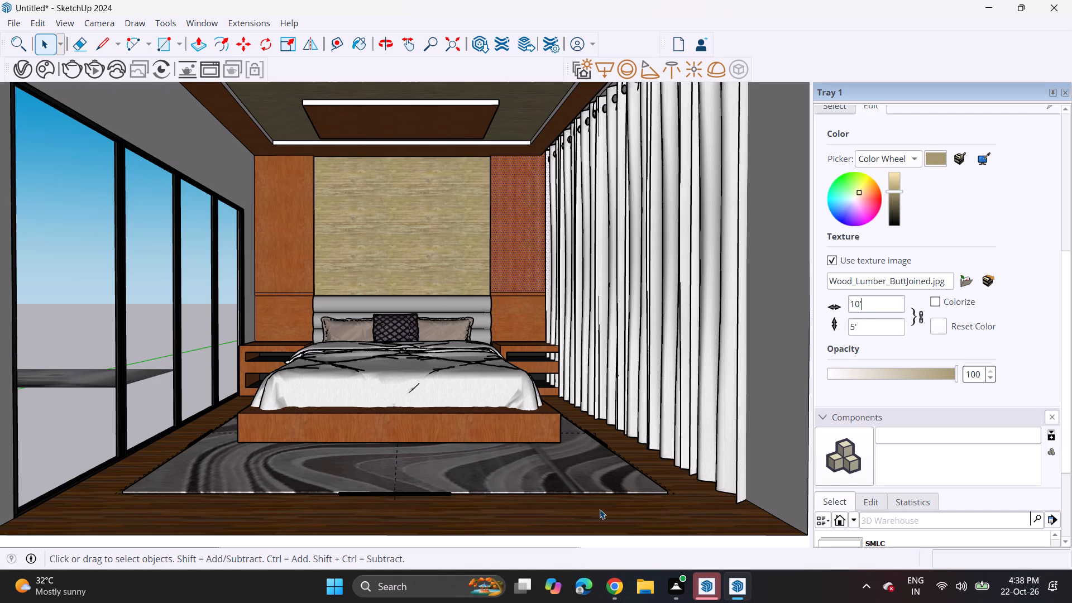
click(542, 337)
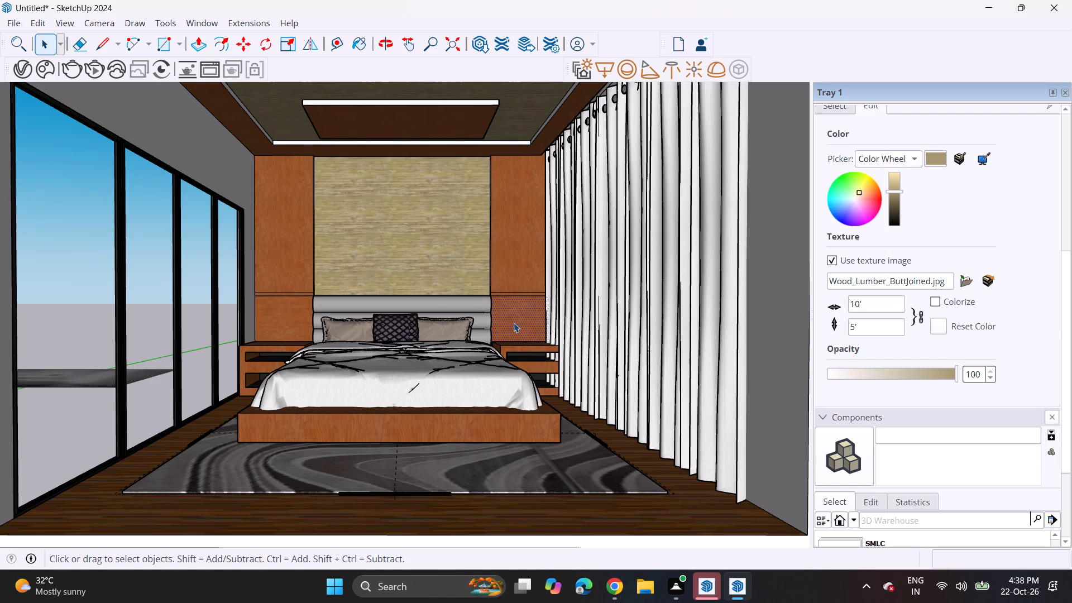
Paint the central wall panel above the headboard and the recessed ceiling face with Wood Floor.
click(847, 108)
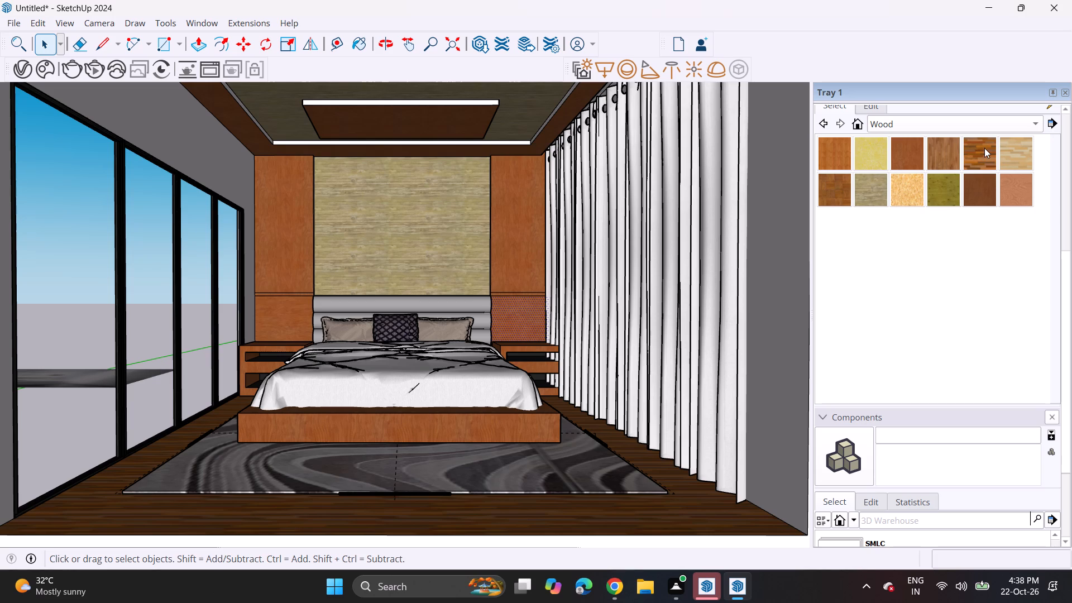
click(951, 157)
click(382, 207)
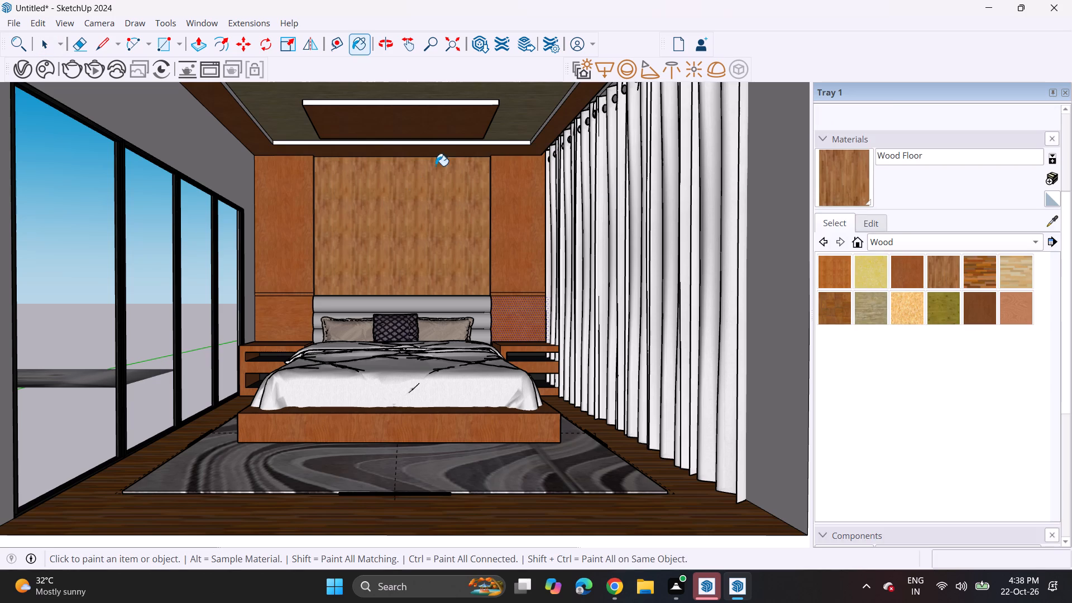
click(508, 109)
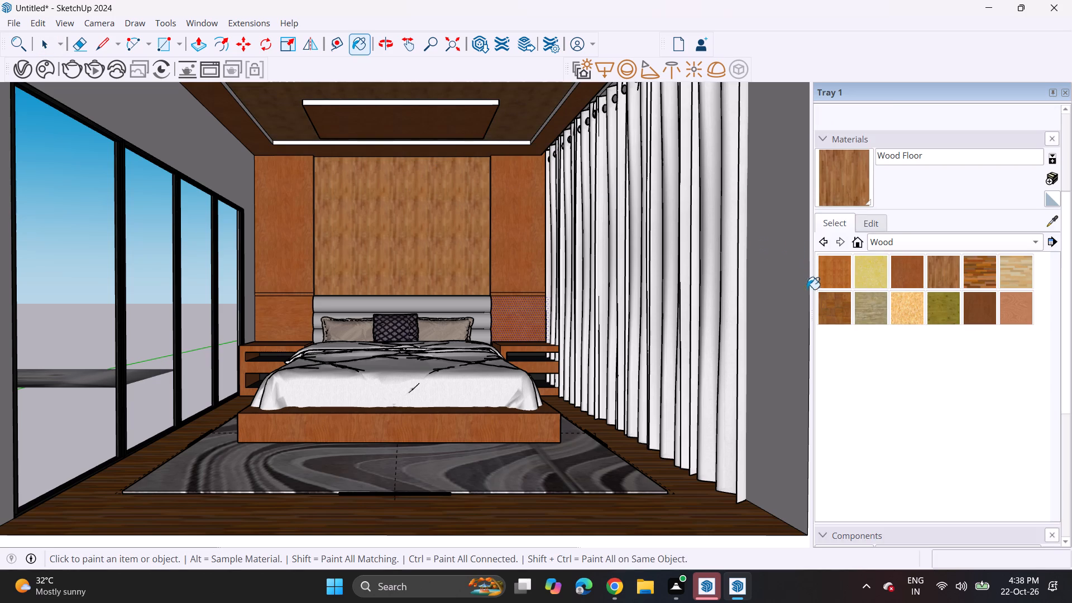
Paint the ceiling recess's inner edges on the headboard, curtain and sliding-door sides with Wood Floor.
scroll(382, 169, up, 3)
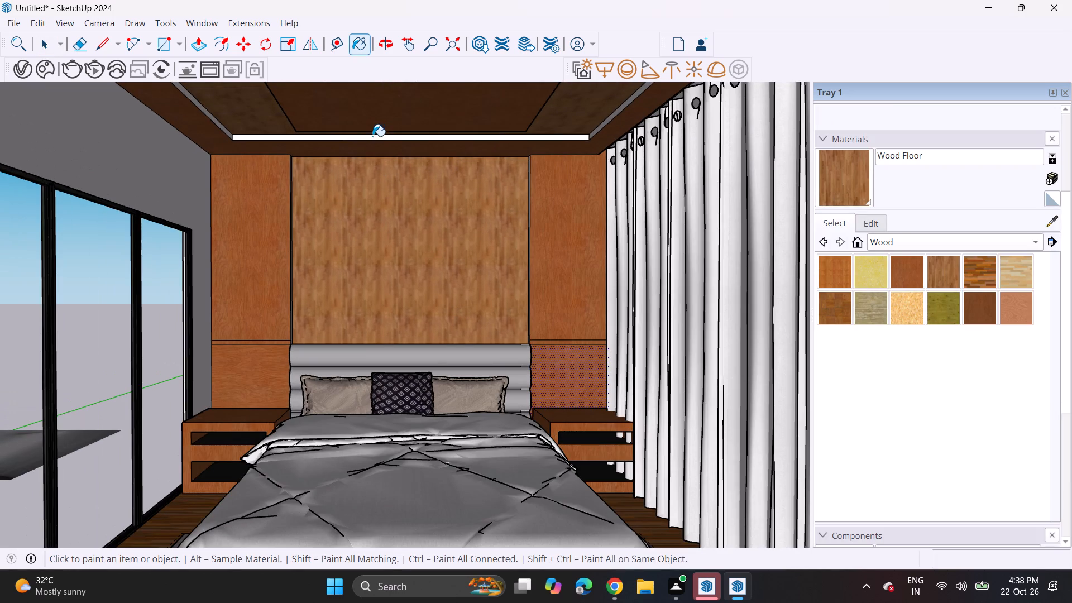
click(372, 136)
scroll(611, 132, down, 2)
click(607, 121)
click(607, 122)
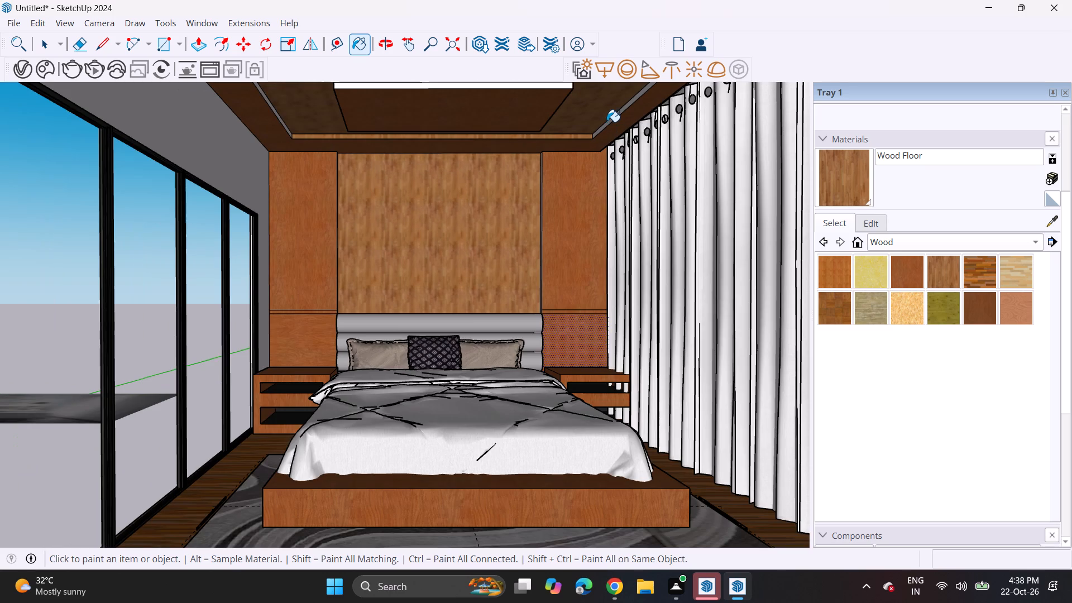
click(607, 117)
click(610, 122)
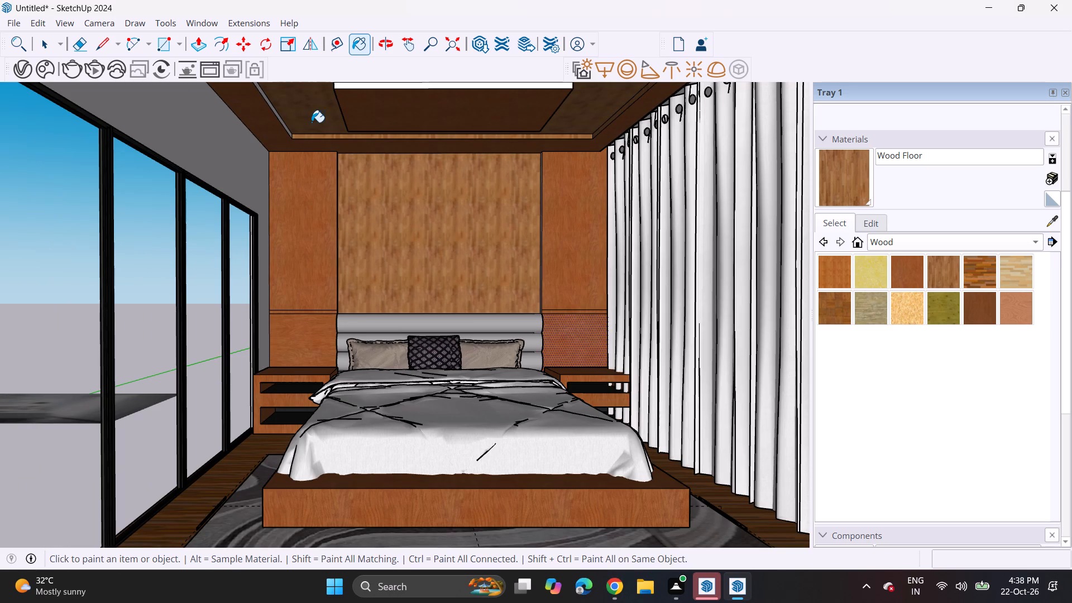
click(282, 123)
double_click(288, 130)
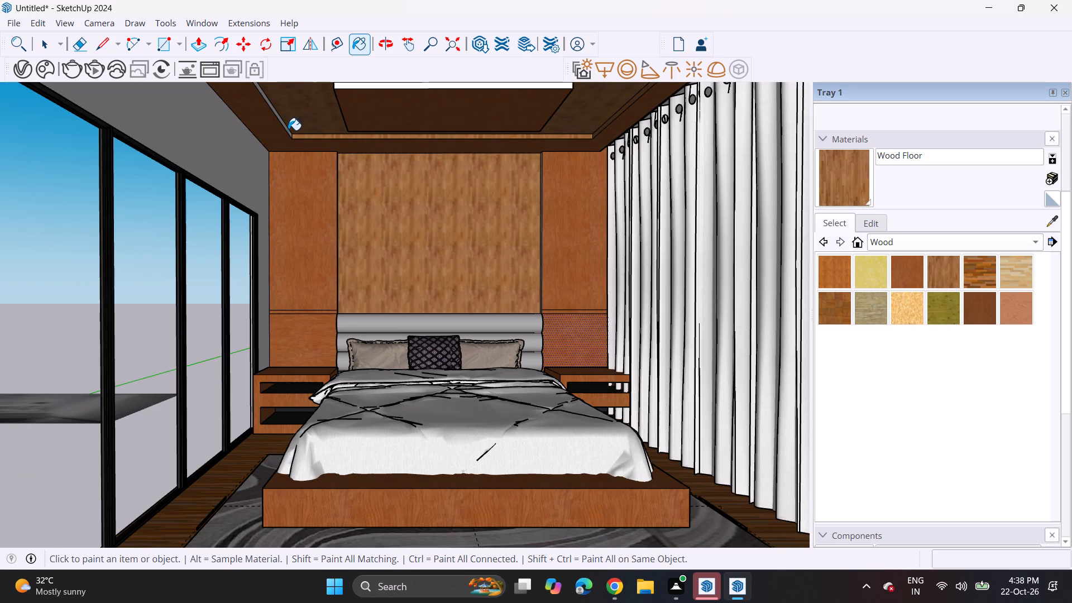
click(289, 128)
click(286, 130)
click(285, 125)
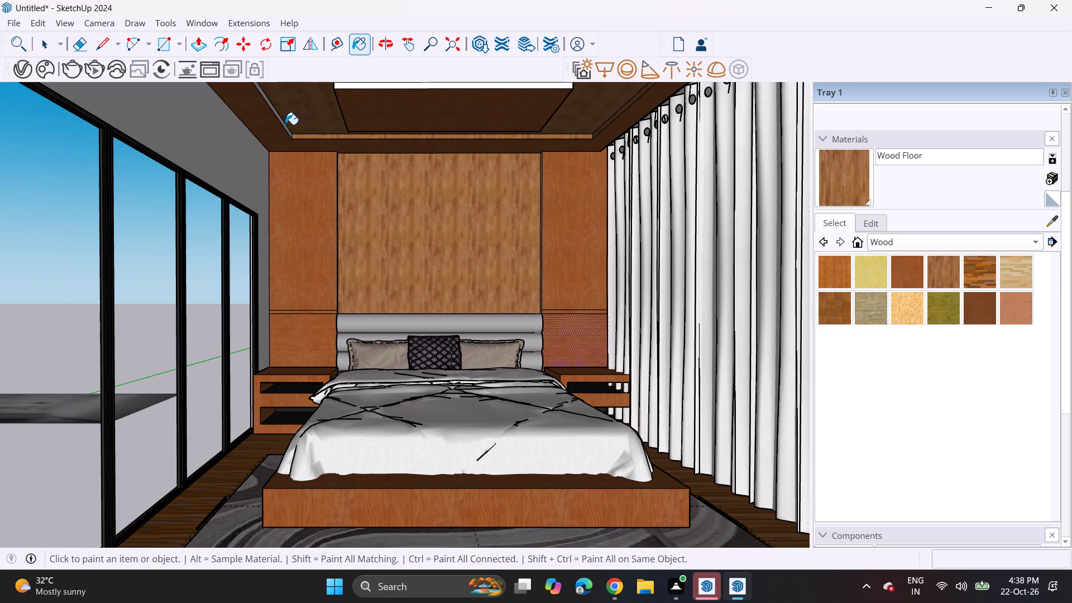
scroll(285, 125, up, 4)
click(284, 122)
click(284, 128)
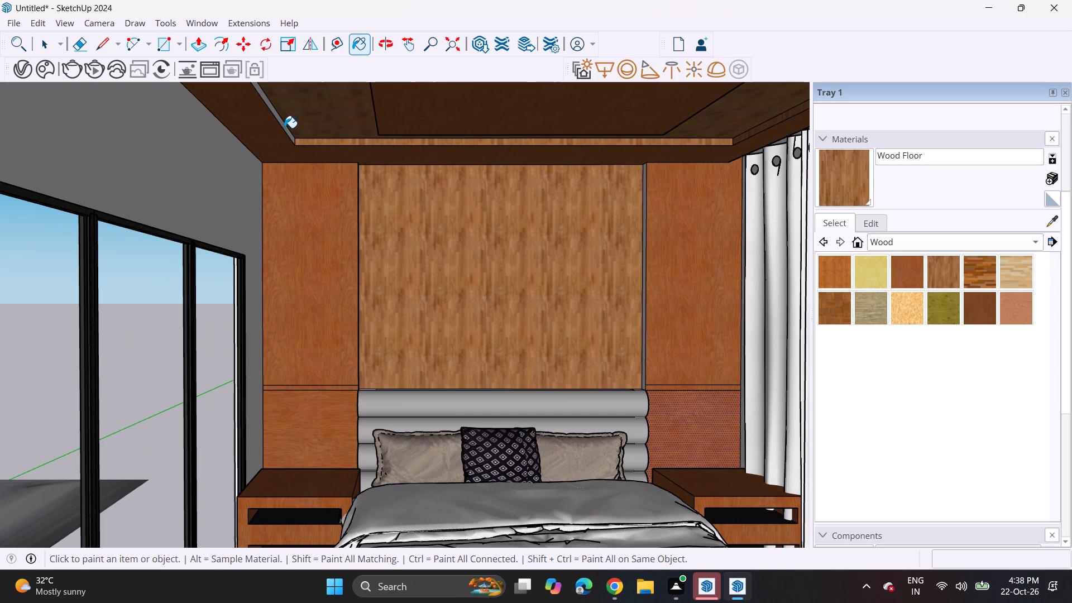
click(285, 128)
Paint the front edge of the central ceiling panel with Wood Floor.
scroll(286, 127, up, 1)
scroll(287, 127, down, 11)
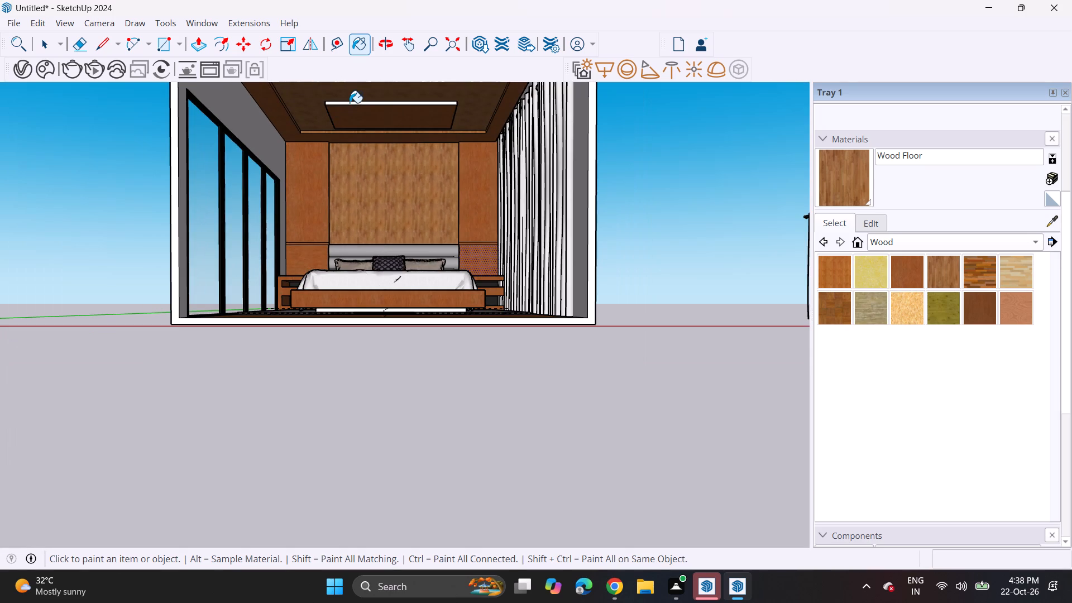
click(350, 103)
scroll(375, 114, up, 4)
shift+scroll(418, 192, up, 1)
shift+middle_drag(419, 192, 449, 157)
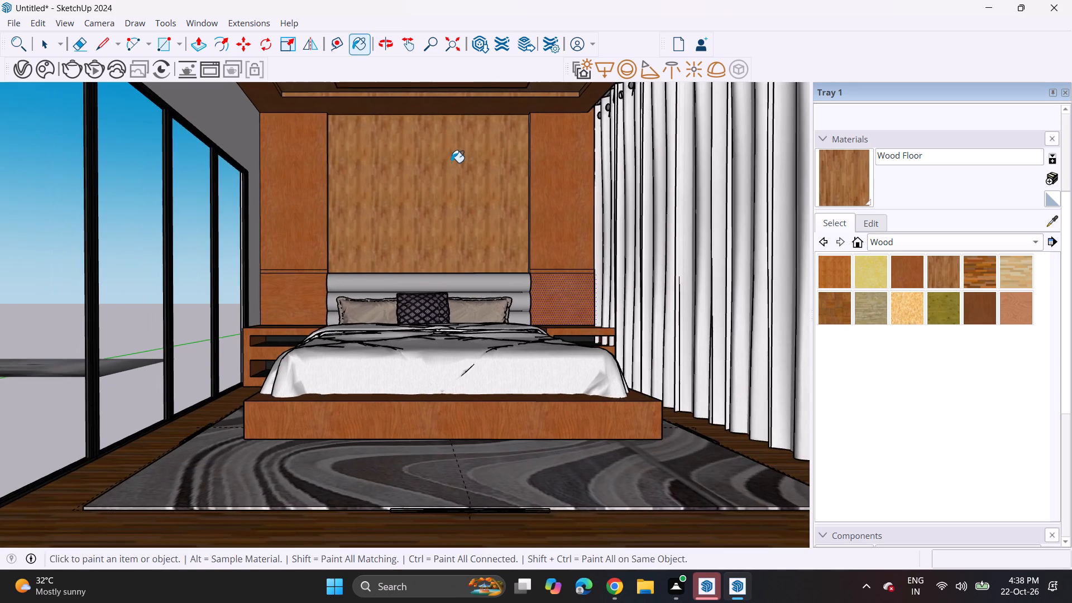
middle_drag(450, 165, 434, 177)
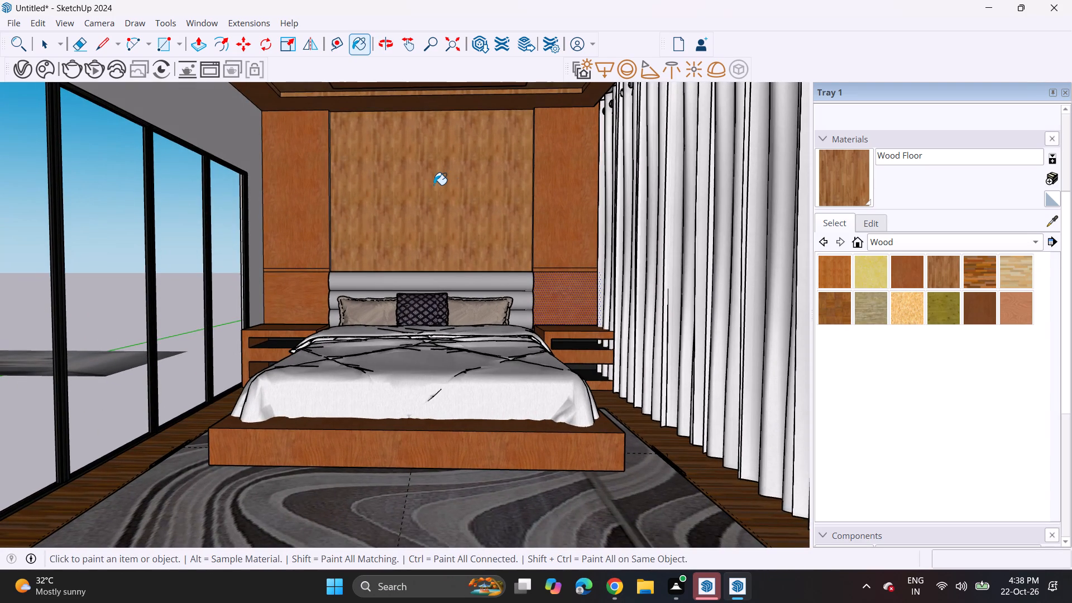
scroll(460, 214, down, 2)
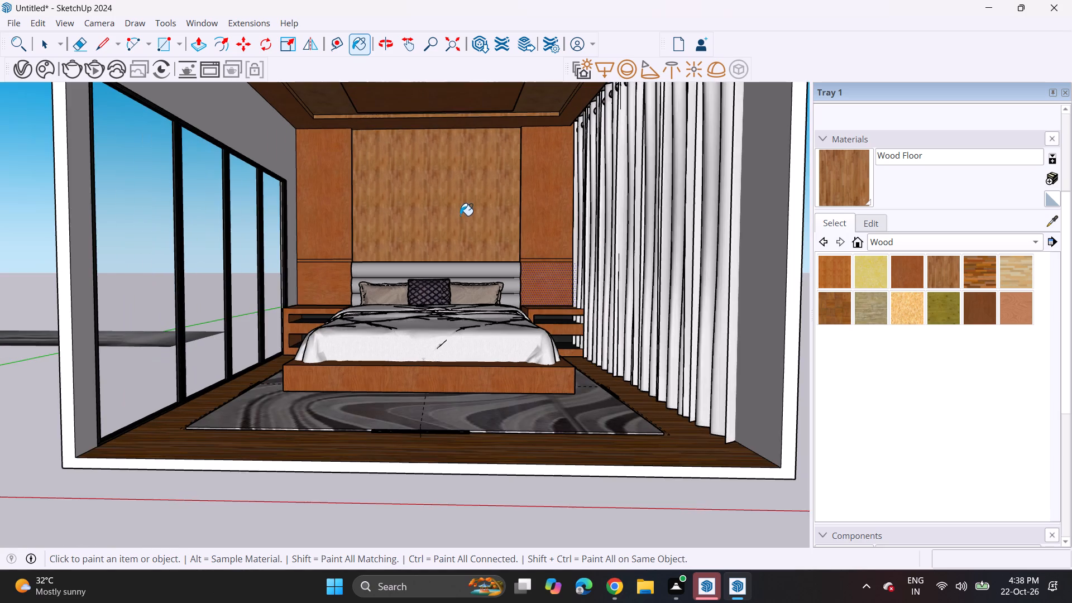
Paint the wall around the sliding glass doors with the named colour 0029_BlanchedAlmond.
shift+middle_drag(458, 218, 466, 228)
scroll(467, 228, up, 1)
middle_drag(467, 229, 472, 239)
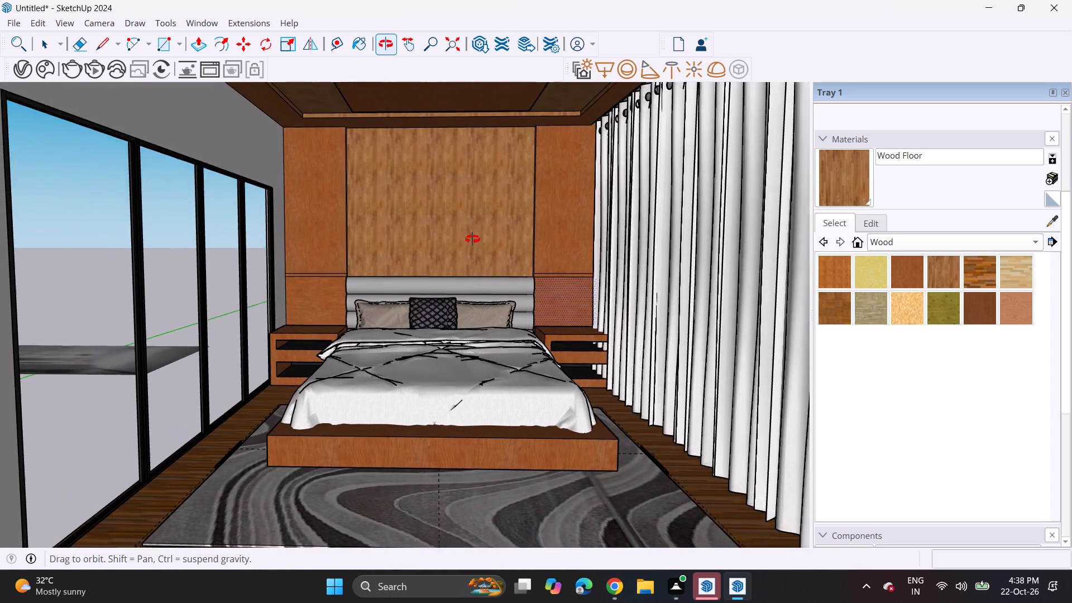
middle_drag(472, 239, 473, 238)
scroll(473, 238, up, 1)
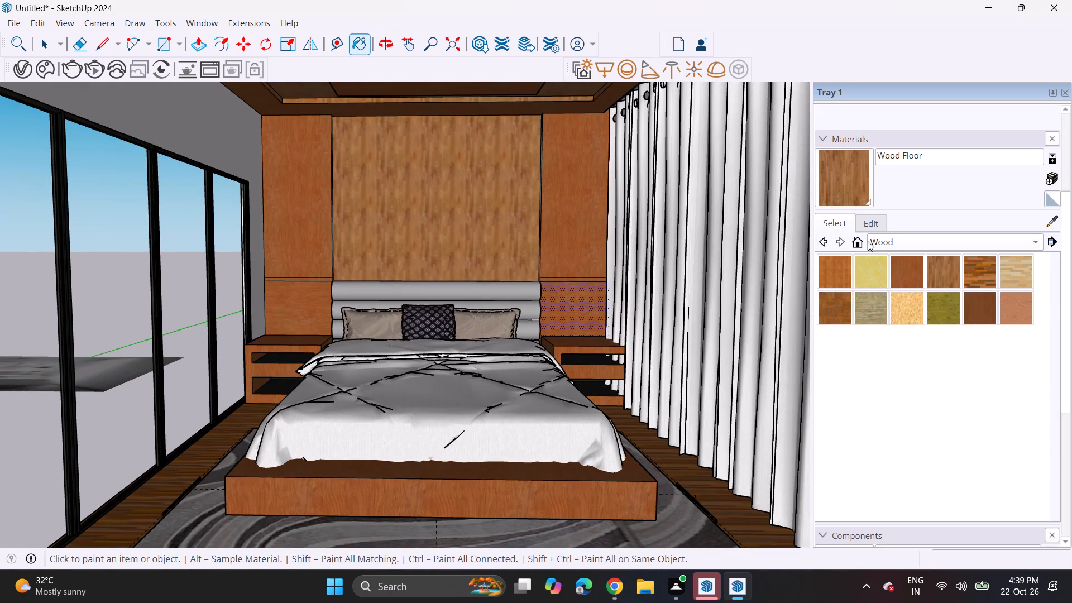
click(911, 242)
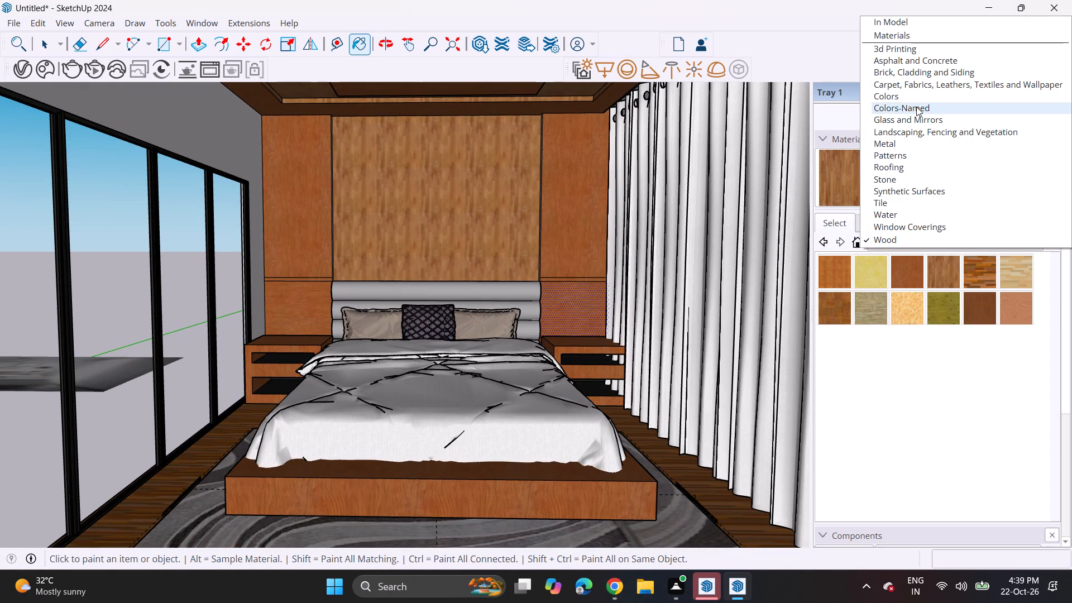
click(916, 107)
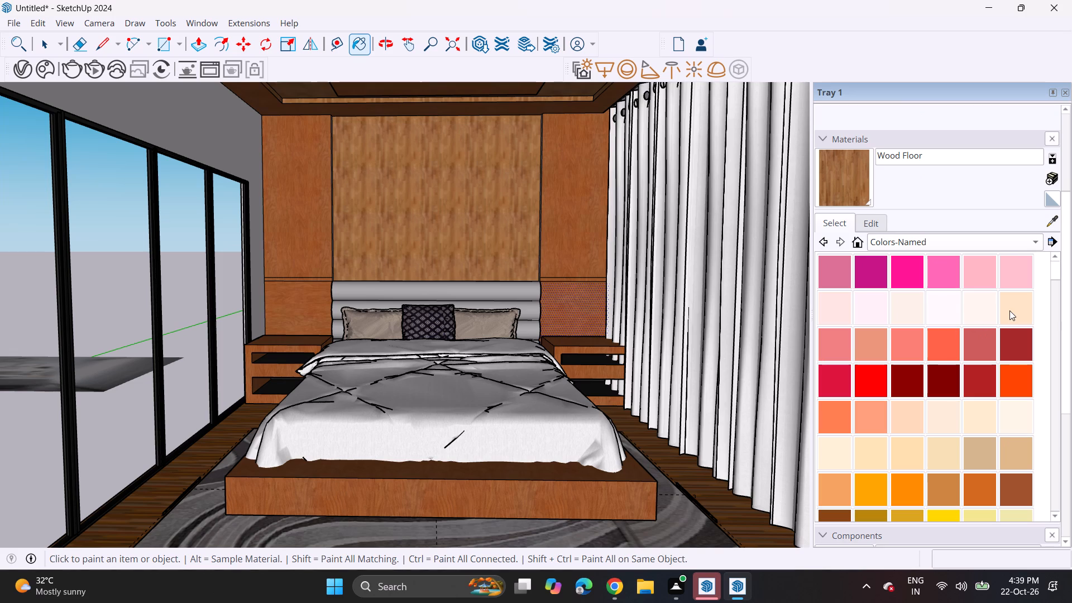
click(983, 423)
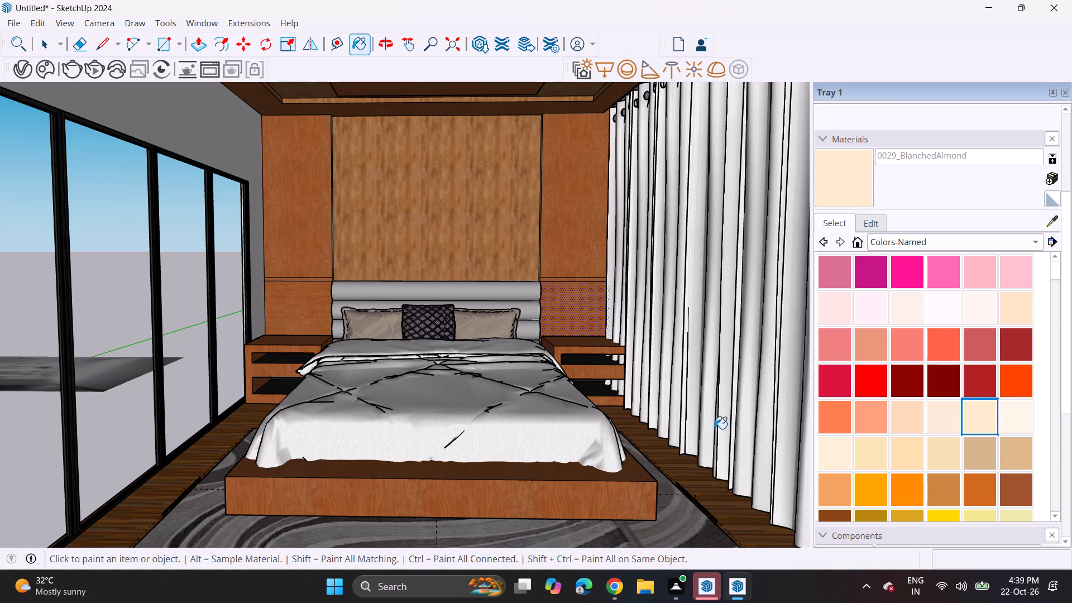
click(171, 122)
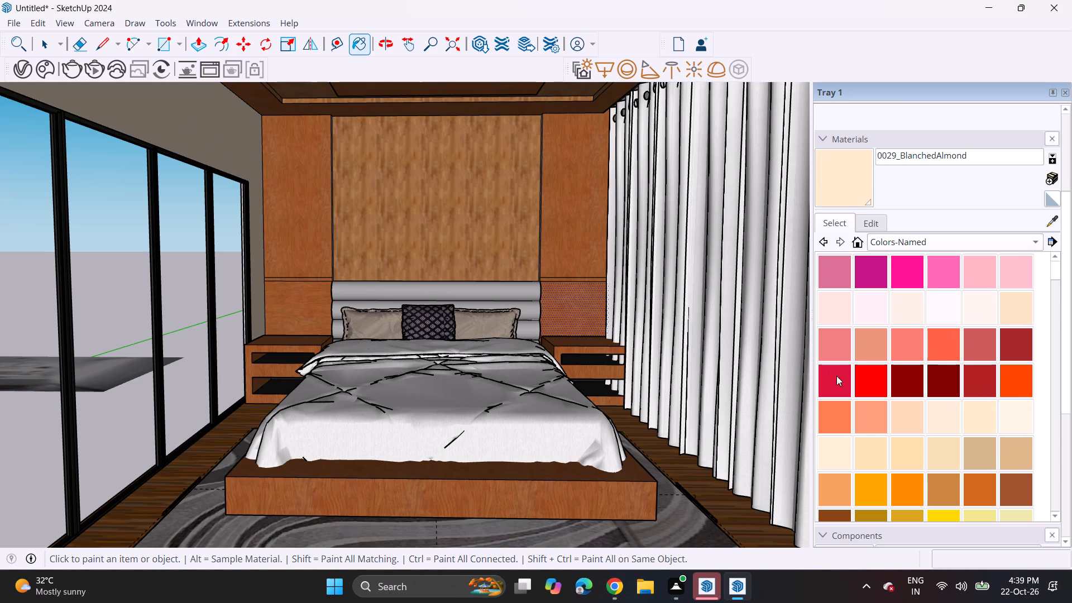
Paint the wall around the sliding glass doors with the named colour 0032_Moccasin.
click(865, 452)
click(213, 123)
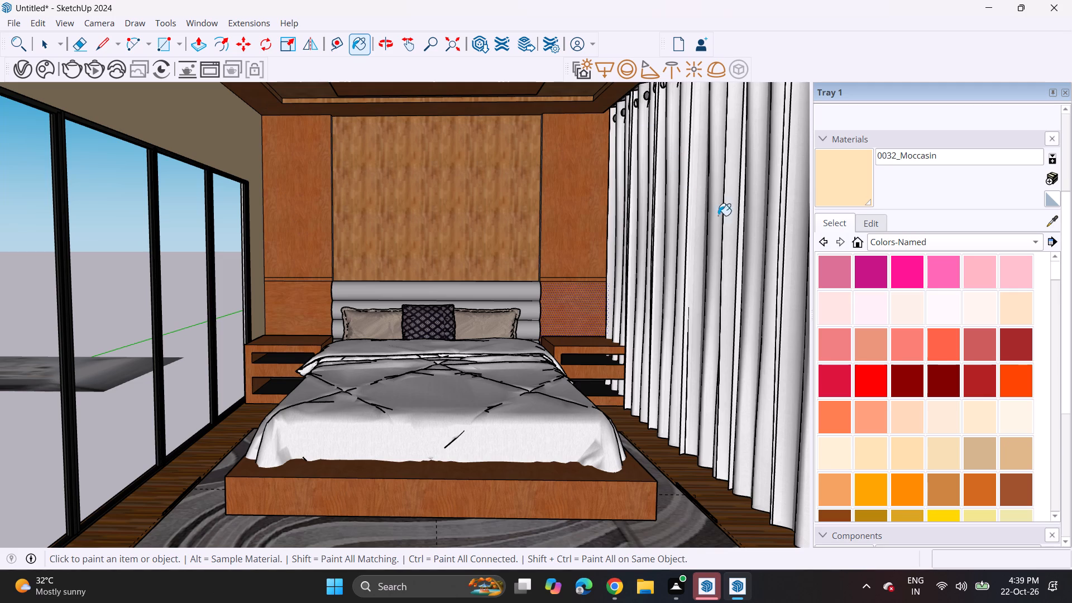
Sample the Wood Floor material from the central headboard wall panel and darken its colour.
click(1054, 224)
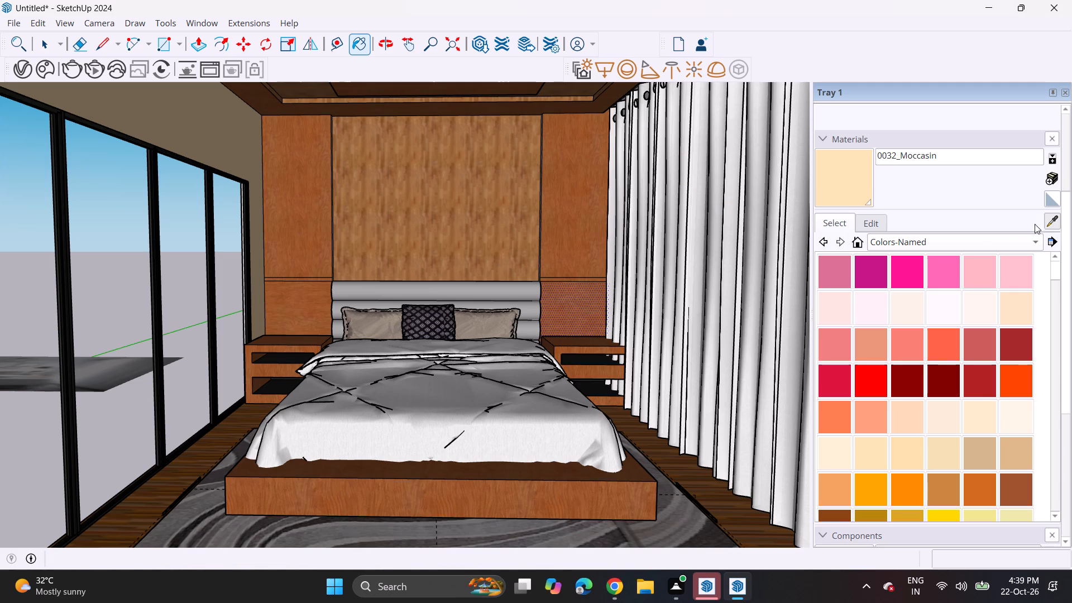
click(514, 234)
click(869, 222)
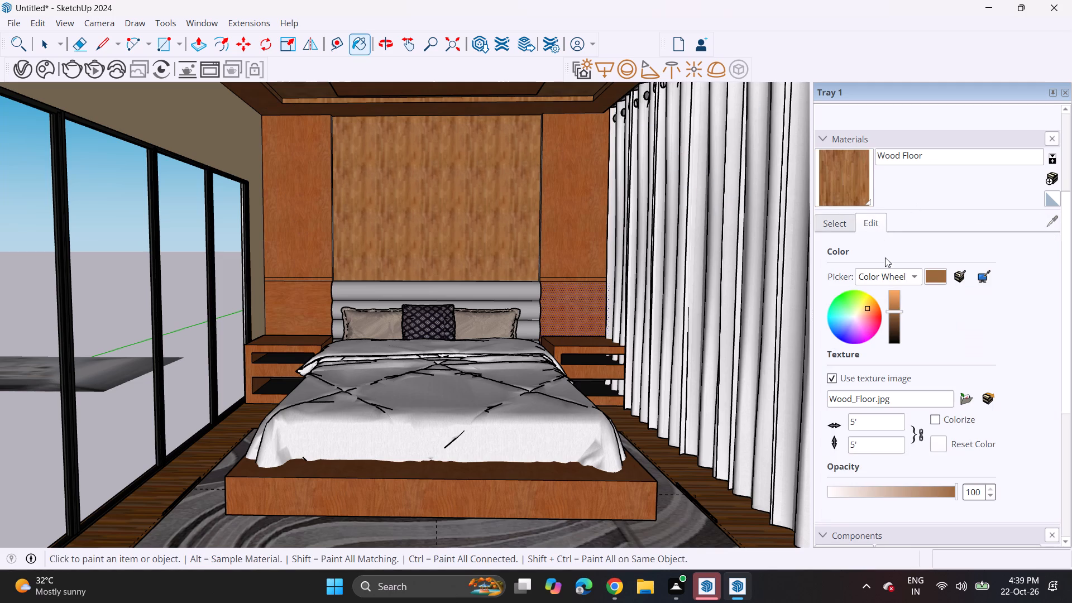
click(889, 319)
click(891, 320)
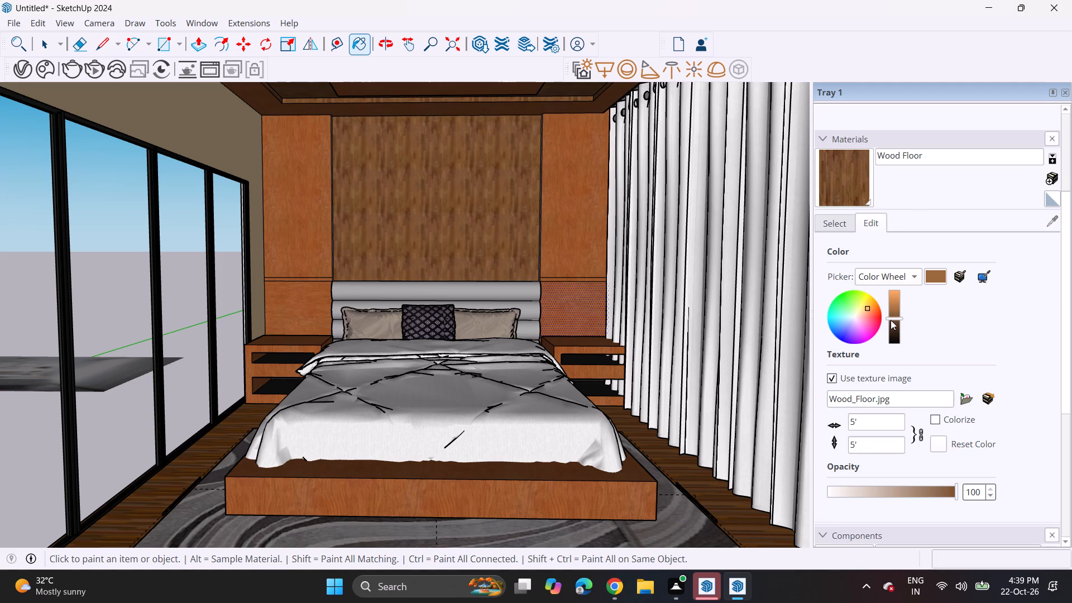
click(843, 223)
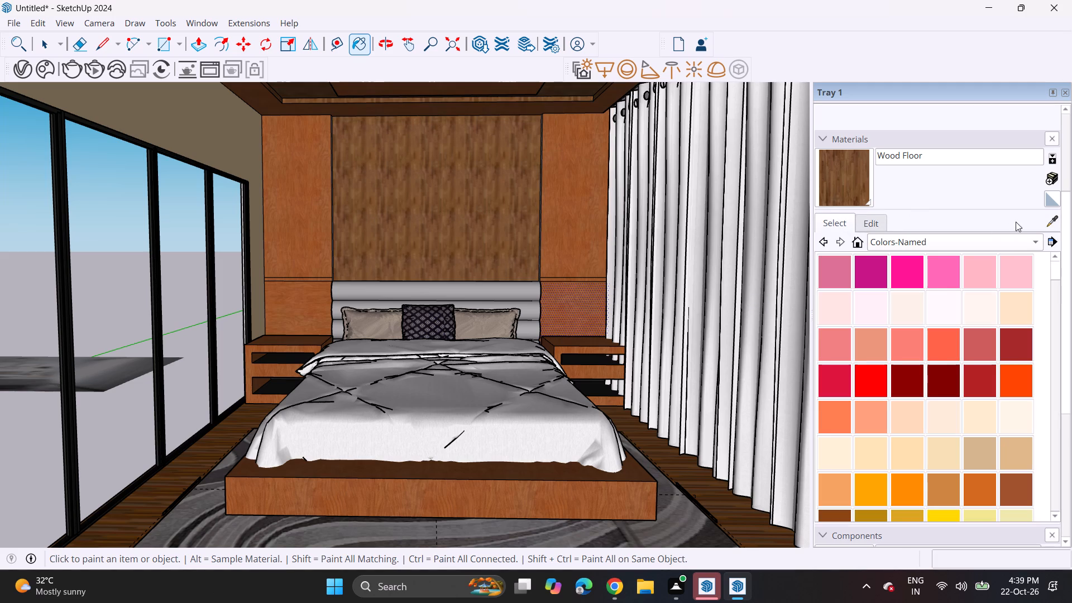
Sample Wood Cherry Original from the wall side panel by the curtains and darken its colour.
click(1047, 219)
click(599, 226)
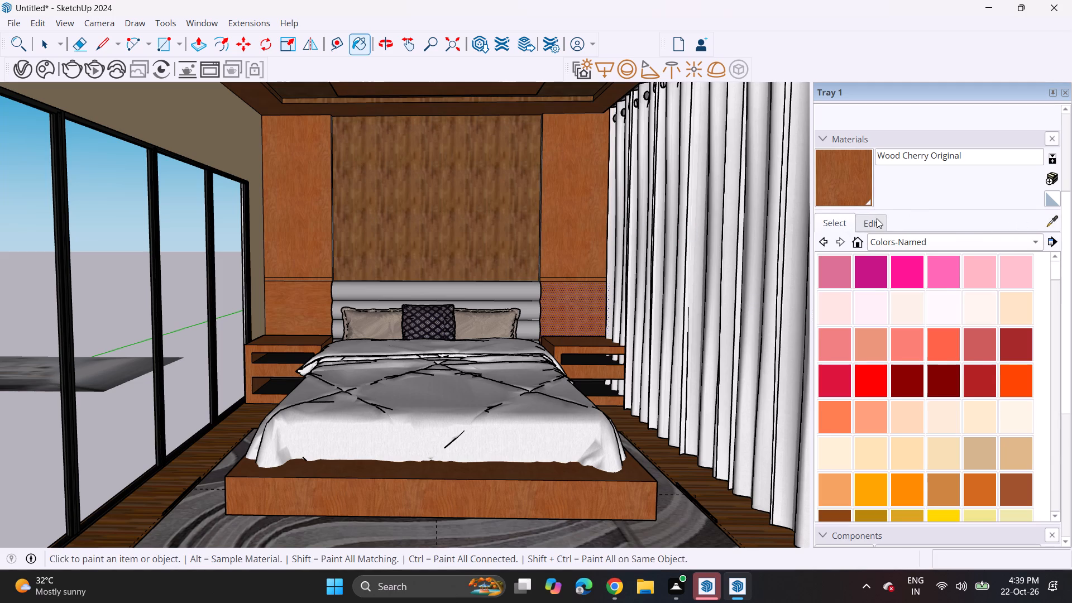
click(877, 218)
click(893, 318)
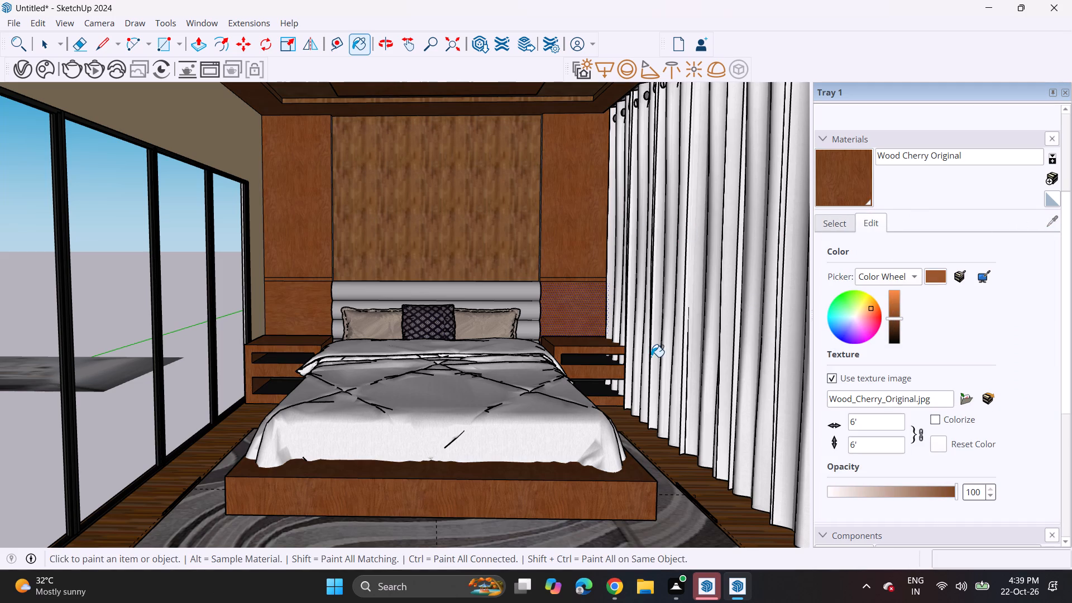
click(893, 310)
click(893, 315)
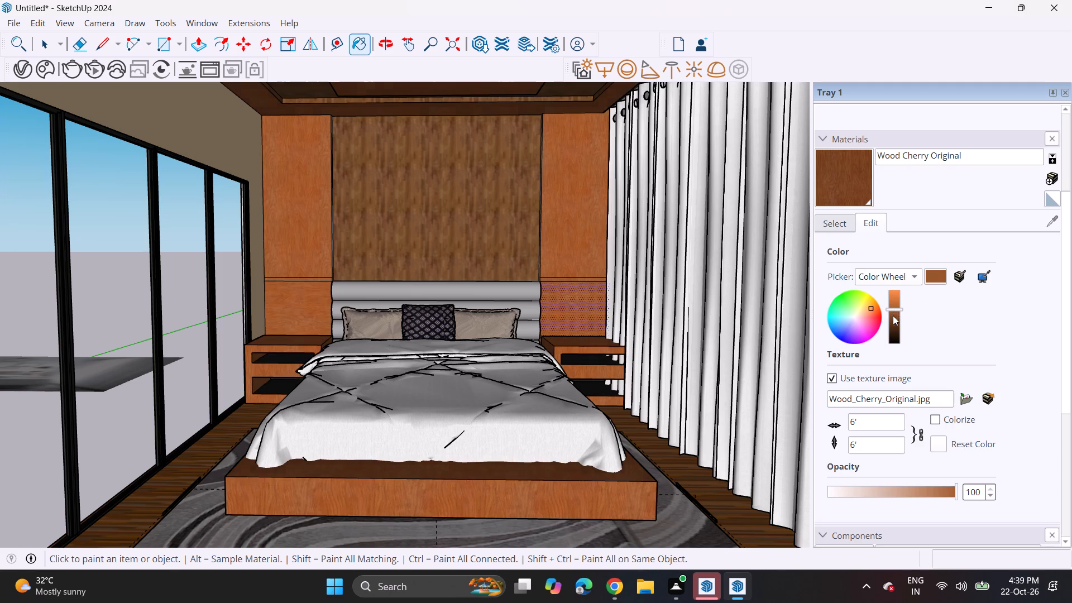
click(841, 221)
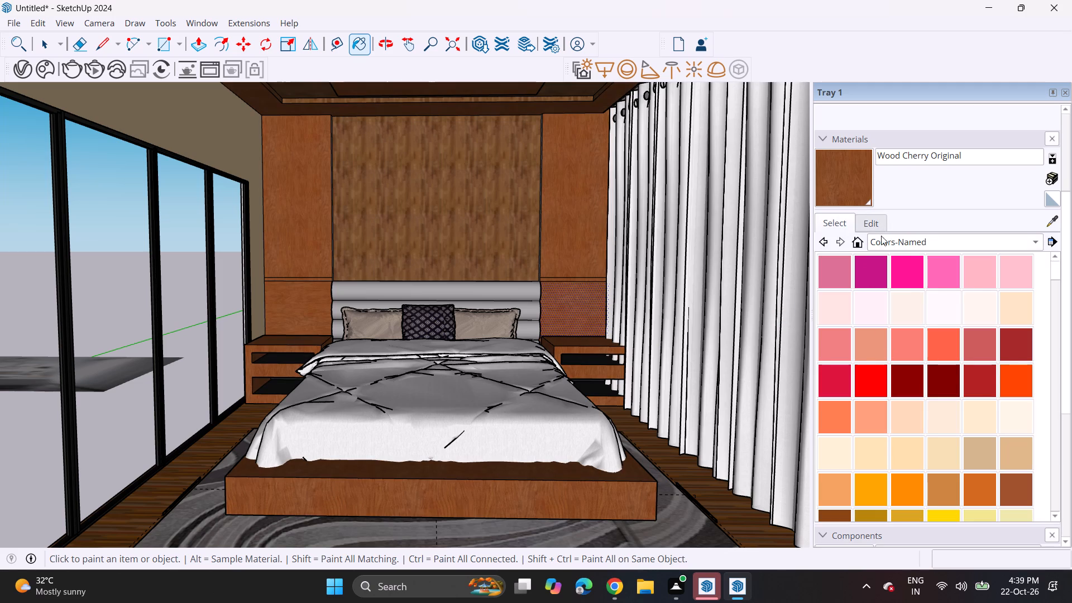
Paint the upper and lower wall side panels flanking the headboard, including the narrow strip between them, with Wood Veneer 01.
click(882, 241)
click(897, 357)
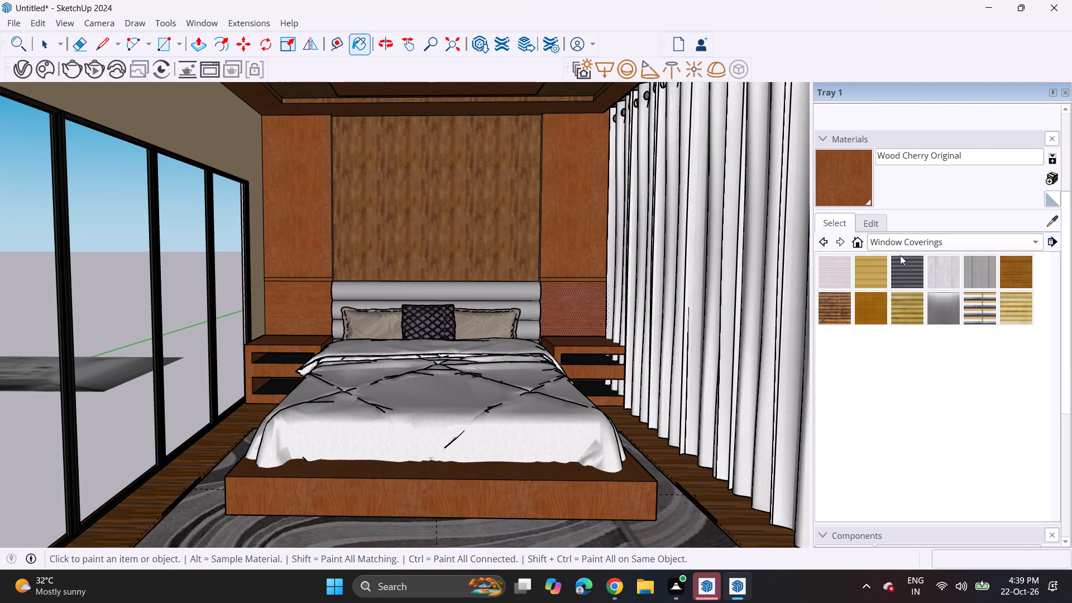
click(898, 244)
click(900, 255)
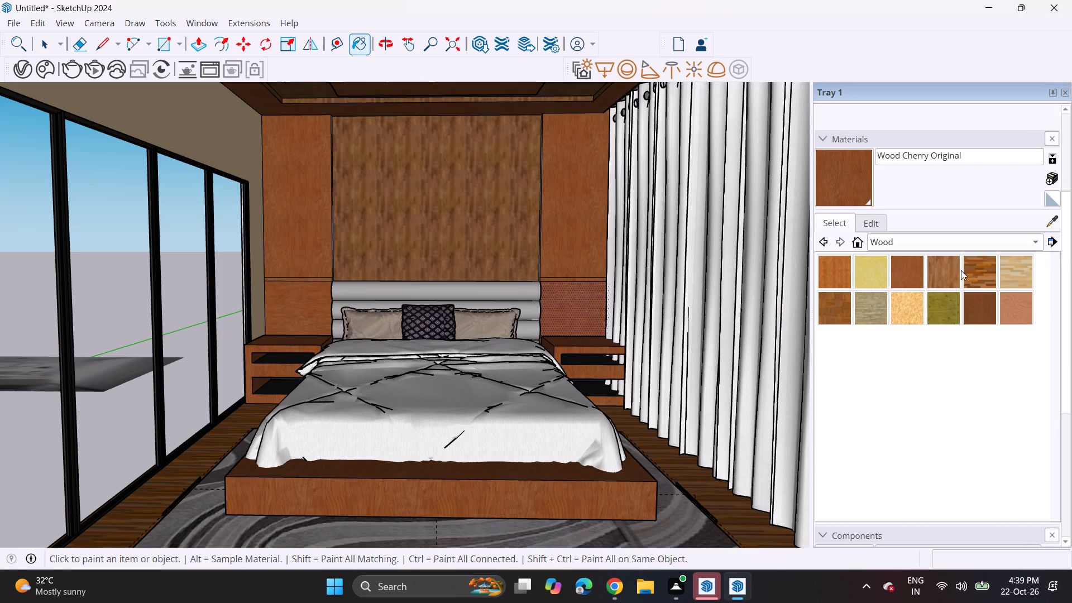
click(986, 309)
click(558, 241)
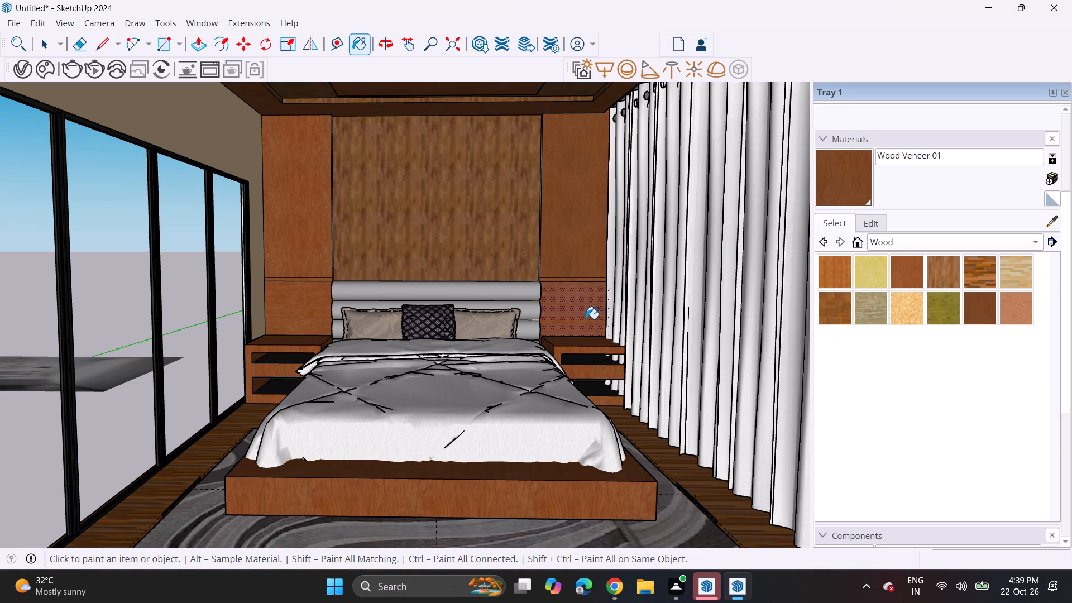
click(576, 293)
click(308, 213)
click(304, 286)
click(304, 279)
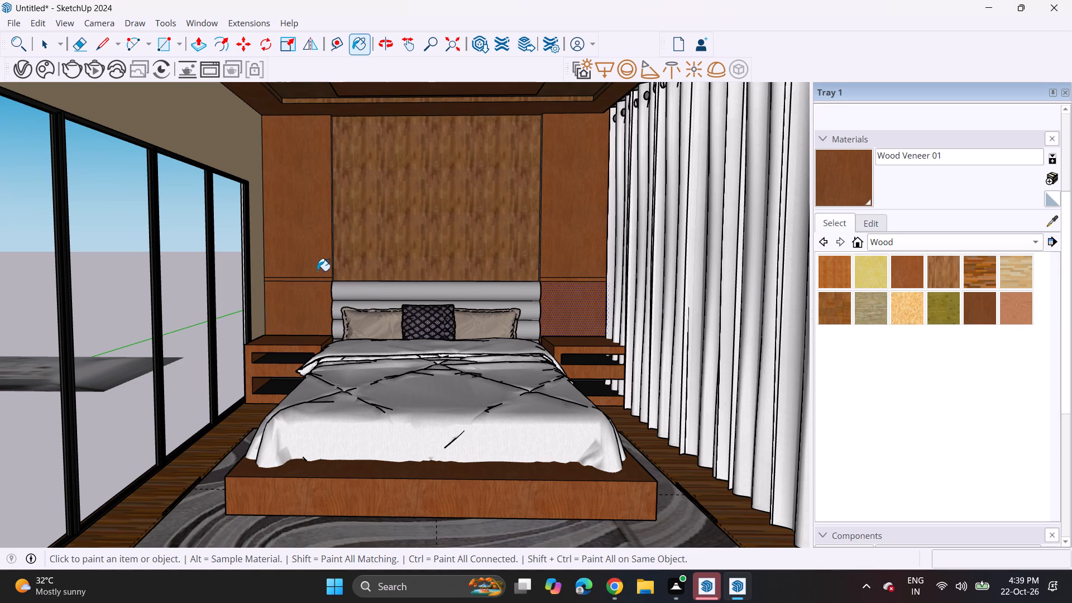
Paint the front and top faces of the bed platform with Wood Veneer 01.
click(594, 483)
click(602, 478)
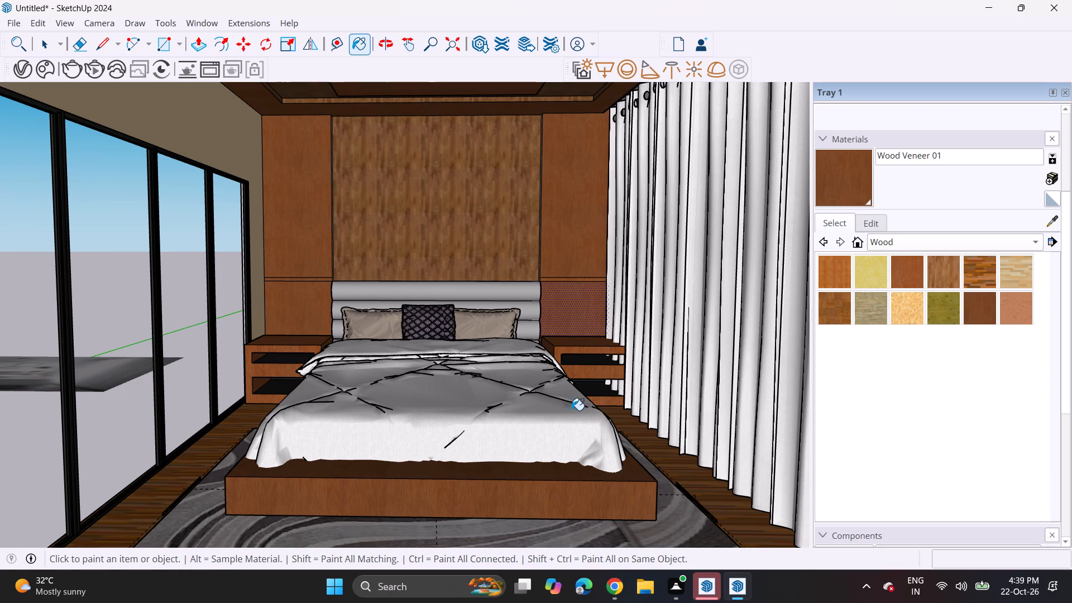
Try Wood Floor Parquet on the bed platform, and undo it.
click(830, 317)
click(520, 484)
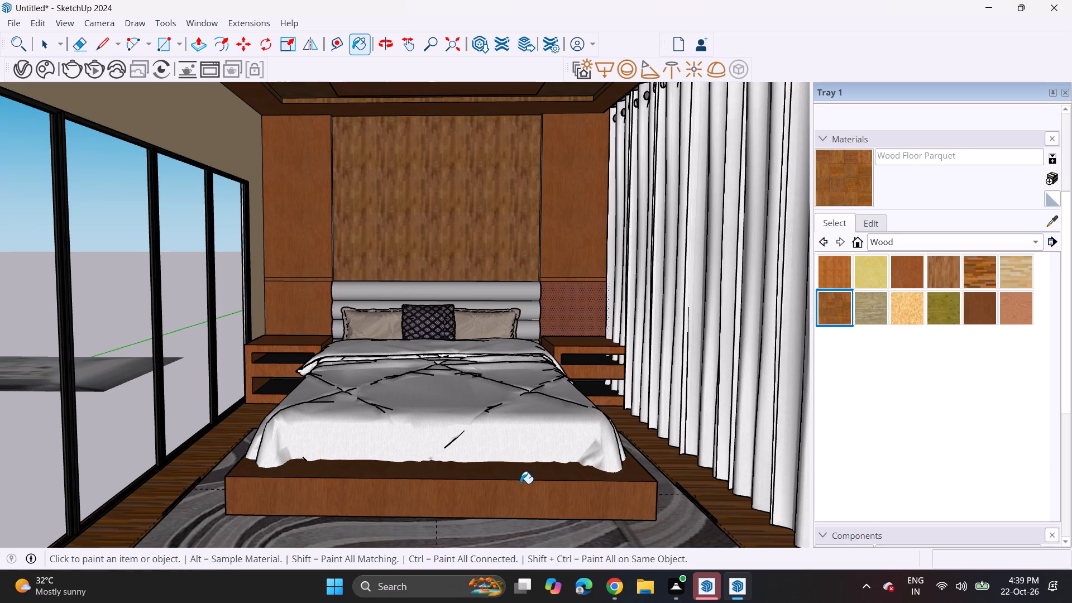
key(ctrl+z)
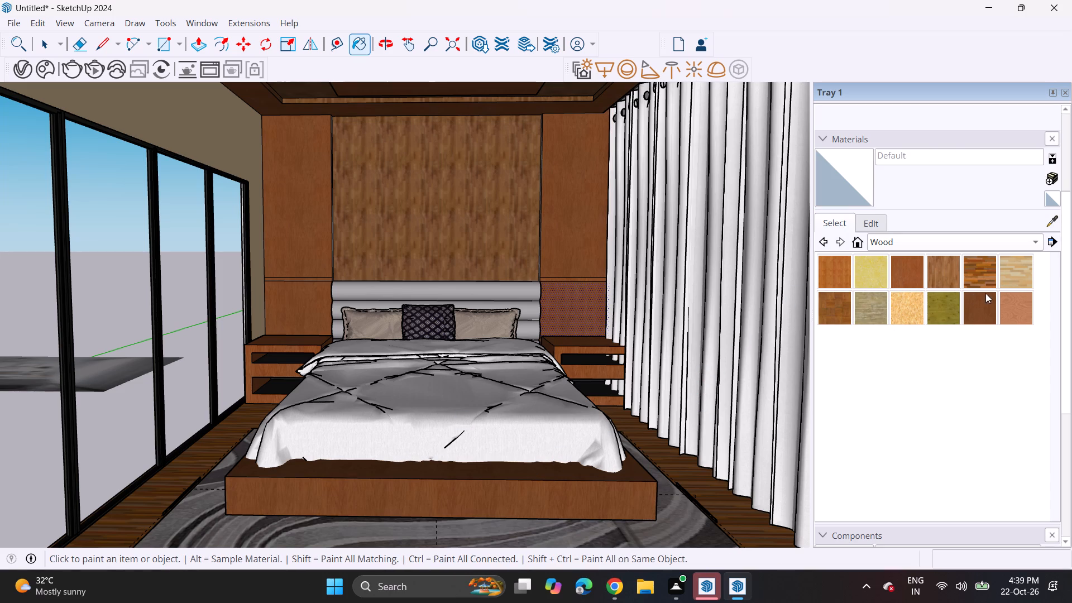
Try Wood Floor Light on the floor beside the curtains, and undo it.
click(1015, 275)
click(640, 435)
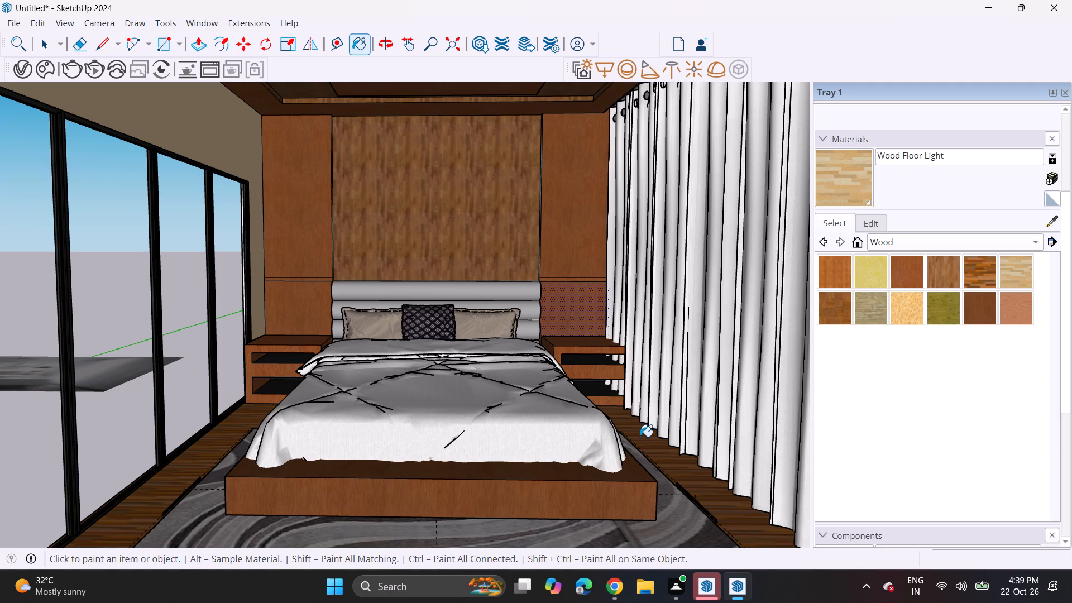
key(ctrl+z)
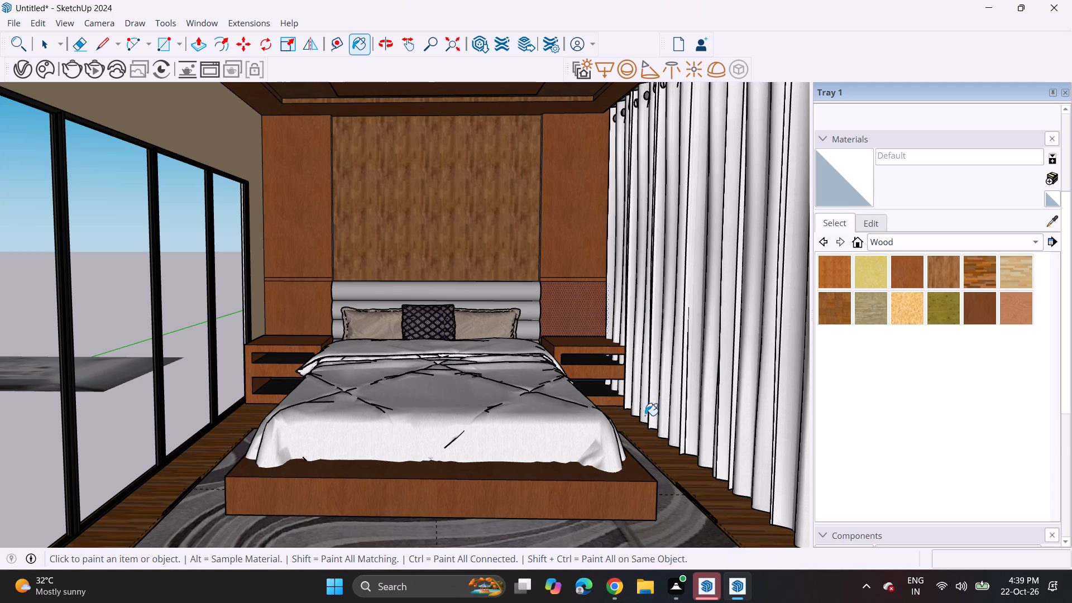
Import the Beat+light model and position it at the top of the wall side panel near the sliding doors.
key(space)
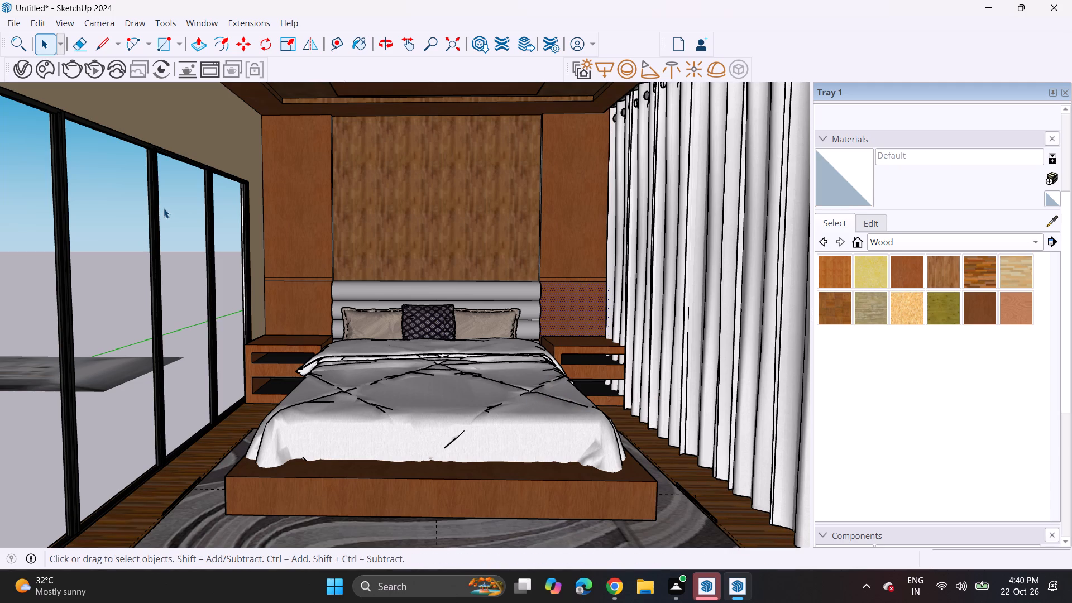
click(7, 20)
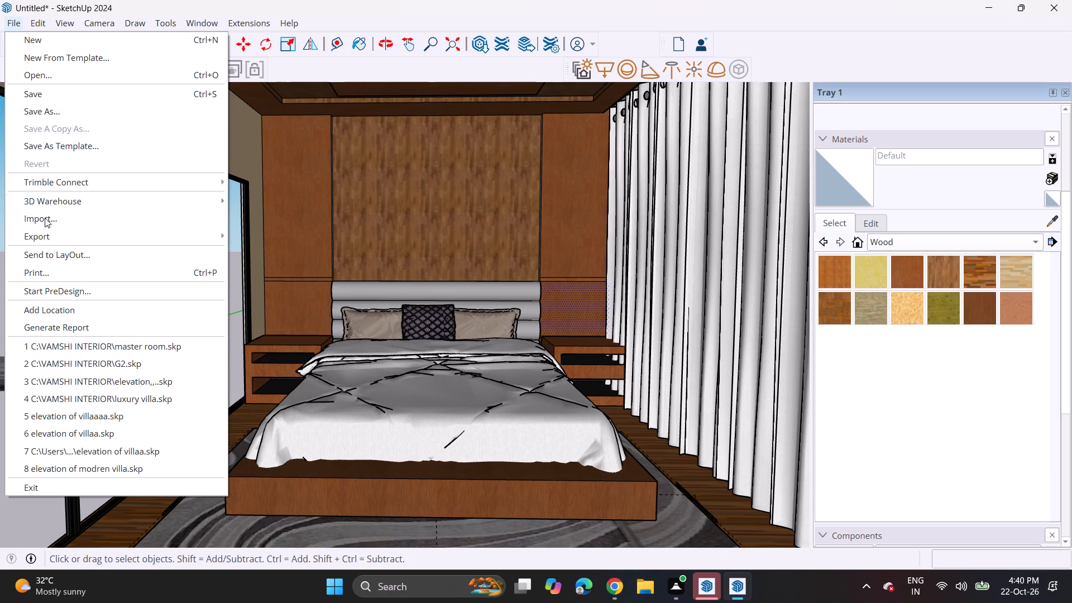
click(45, 224)
click(305, 166)
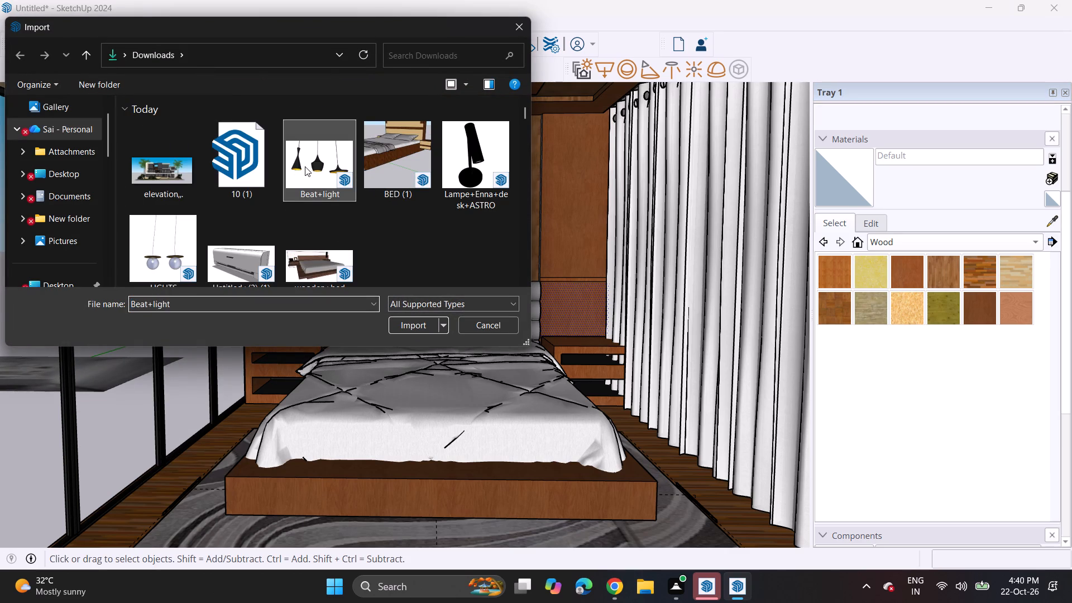
click(413, 327)
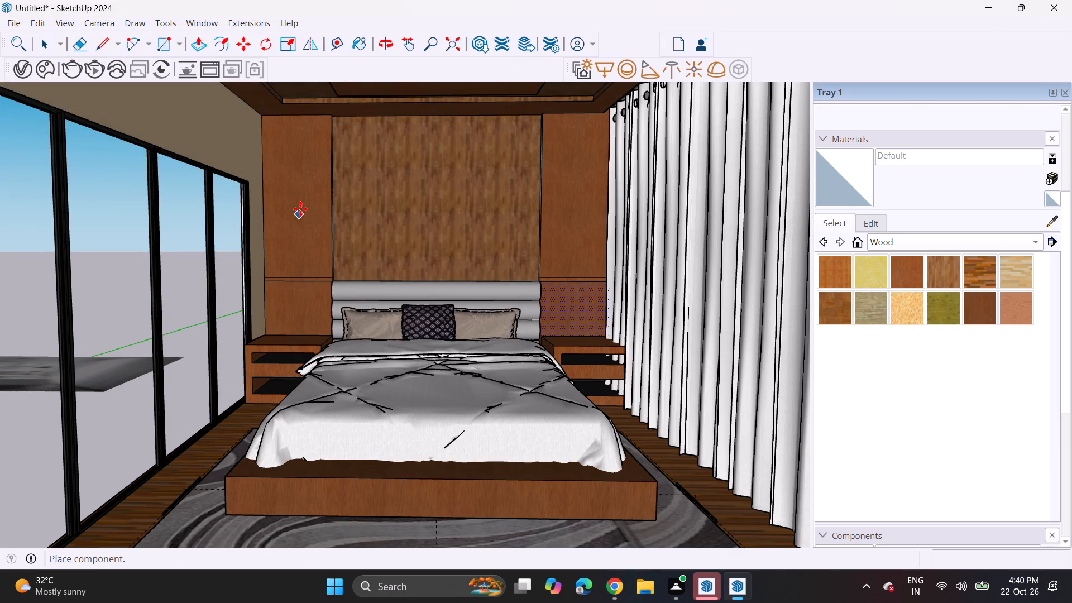
click(296, 353)
click(301, 290)
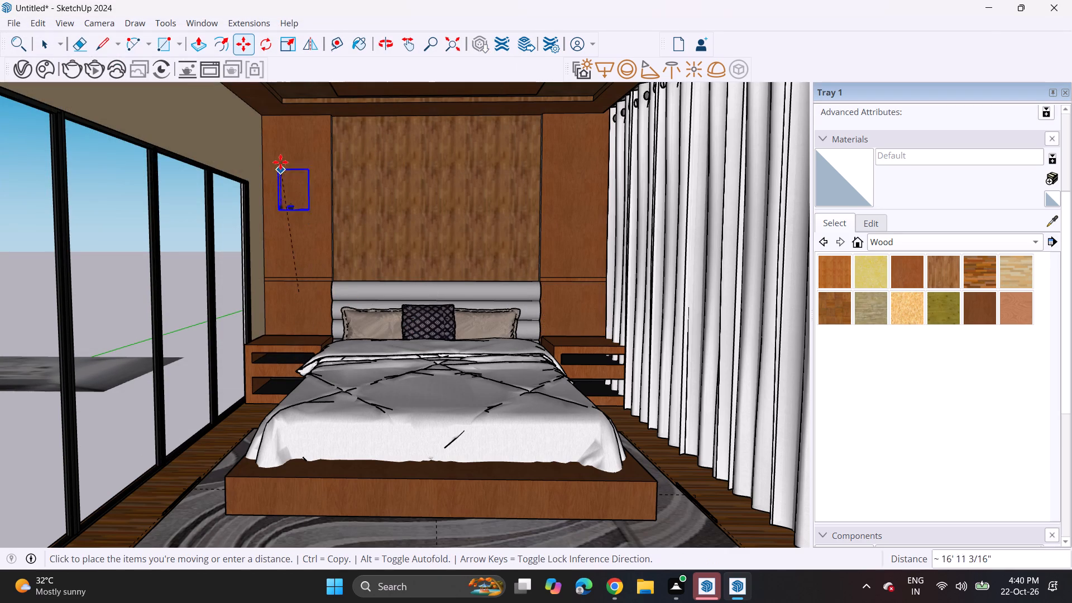
click(292, 111)
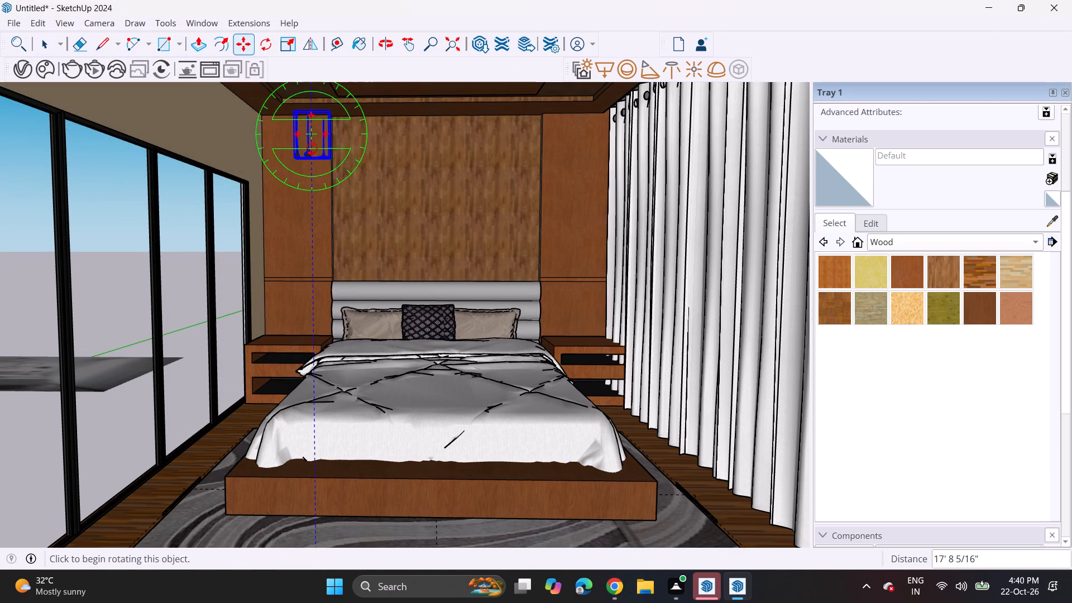
key(space)
Explode the imported Beat+light component into its separate pendant lights.
right_click(312, 149)
click(293, 160)
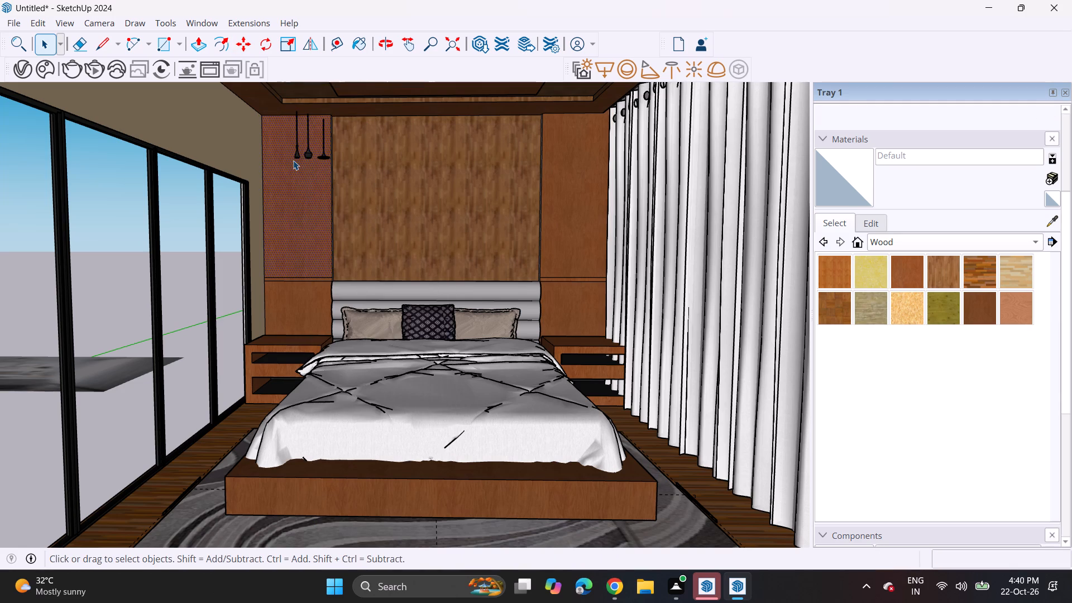
click(302, 156)
click(306, 158)
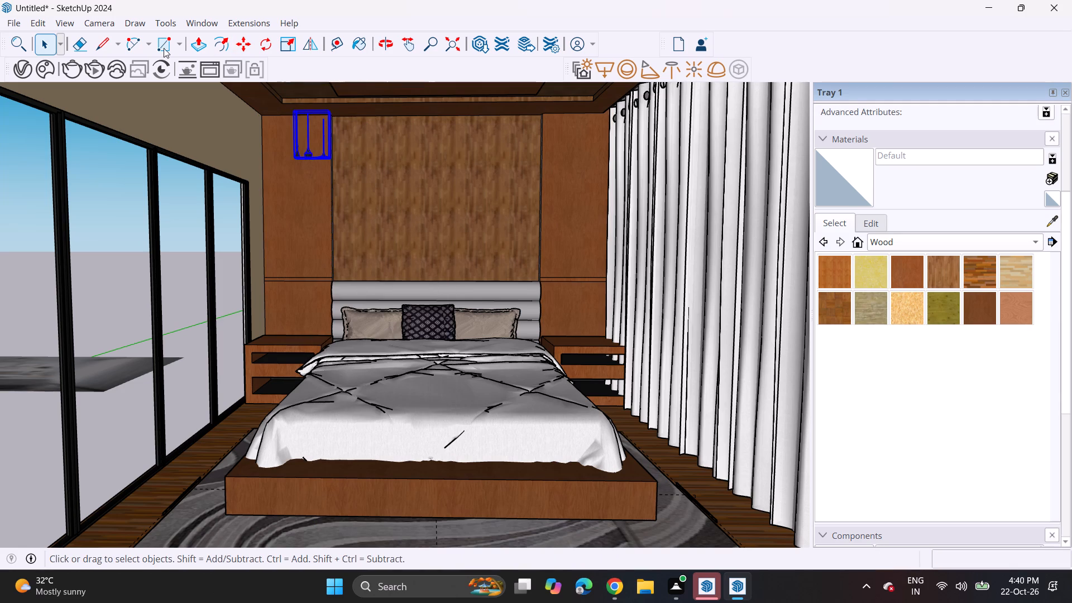
right_click(309, 155)
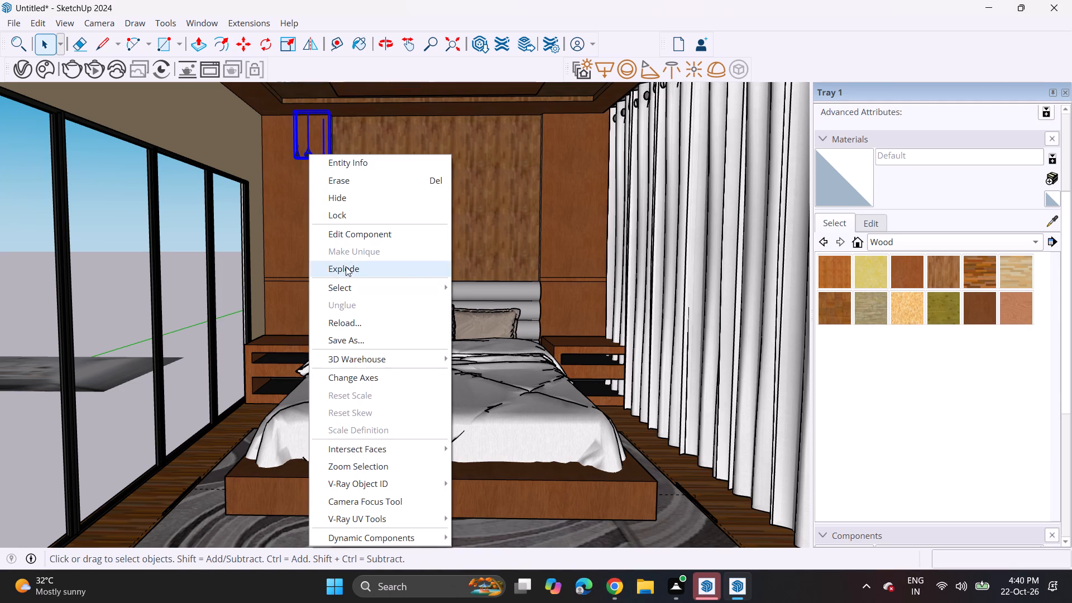
click(346, 263)
Delete two of the three exploded pendant lights, keeping only the one nearest the sliding doors.
click(309, 150)
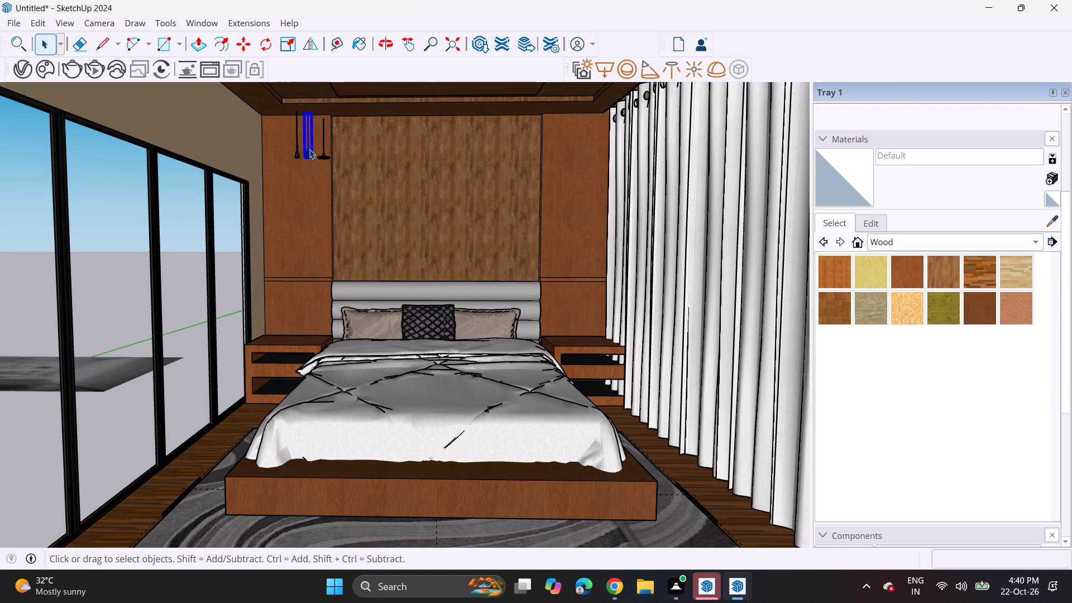
key(Delete)
click(327, 155)
key(Delete)
Scale the remaining pendant light uniformly by about 3.60 so it hangs down to just above the wall panel's horizontal groove.
click(299, 159)
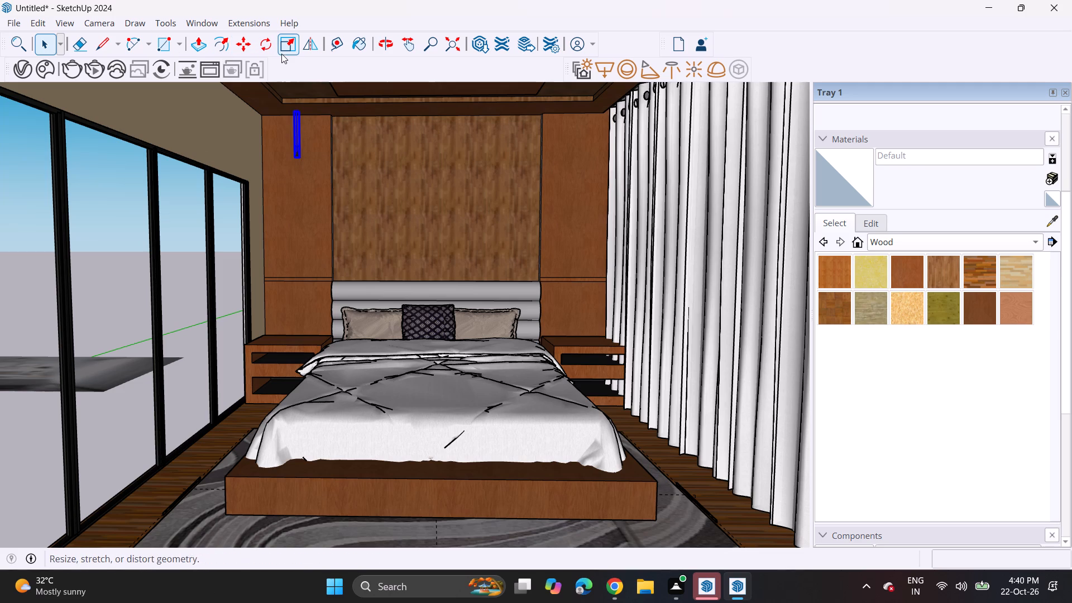
click(281, 54)
click(294, 160)
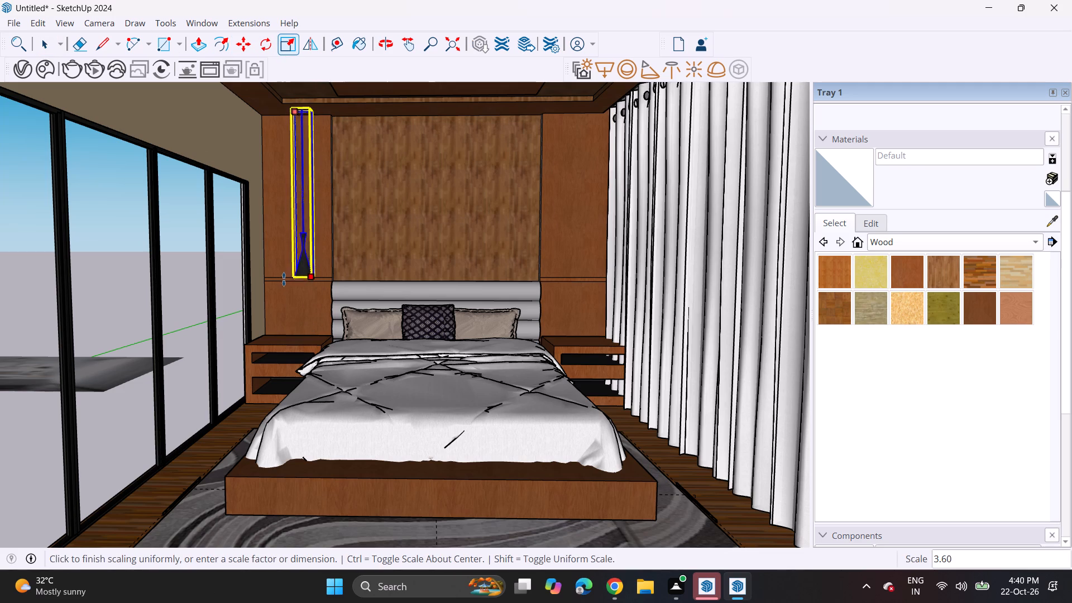
click(285, 280)
Copy the pendant light about 26' 1" along the red axis to the wall side panel near the curtains.
key(m)
click(305, 266)
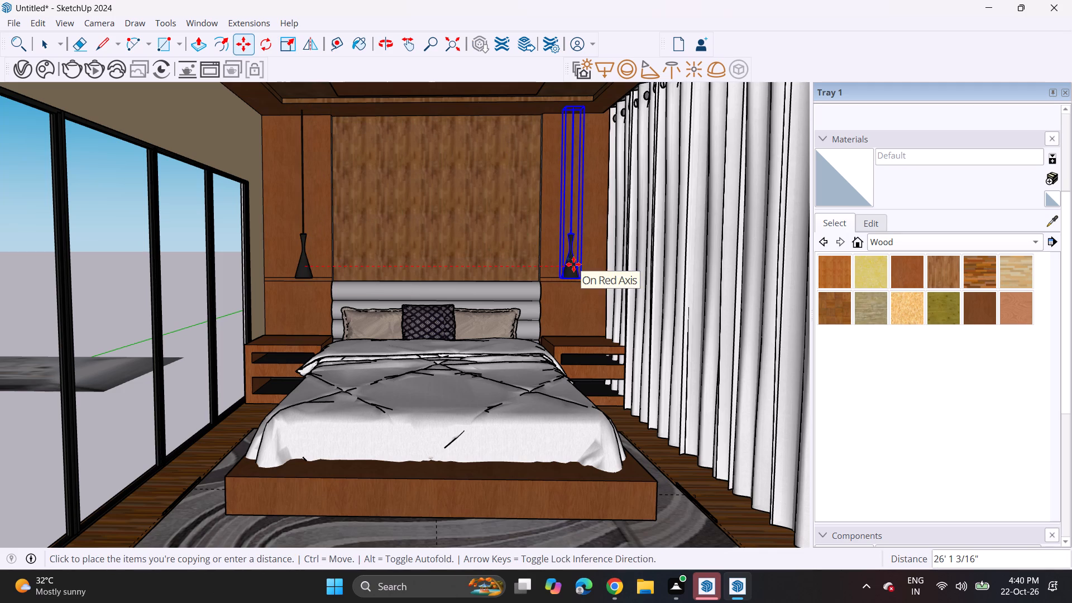
click(573, 264)
key(space)
click(482, 237)
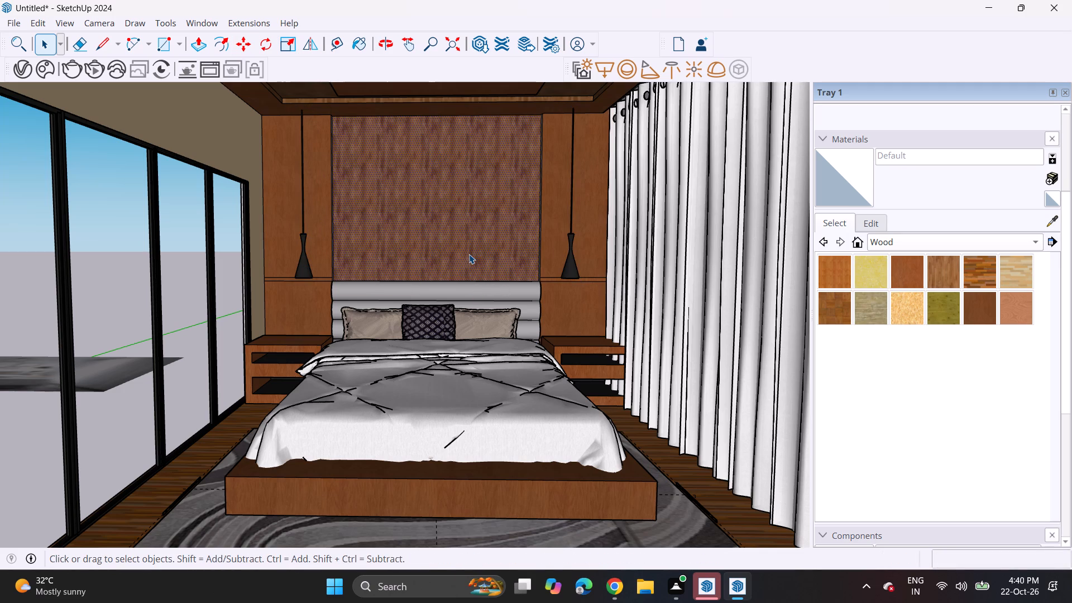
Draw two circles of about 6" radius on the ceiling border above the headboard wall, at the end near the sliding doors.
shift+middle_drag(377, 170, 375, 246)
middle_drag(391, 225, 399, 167)
scroll(399, 171, up, 2)
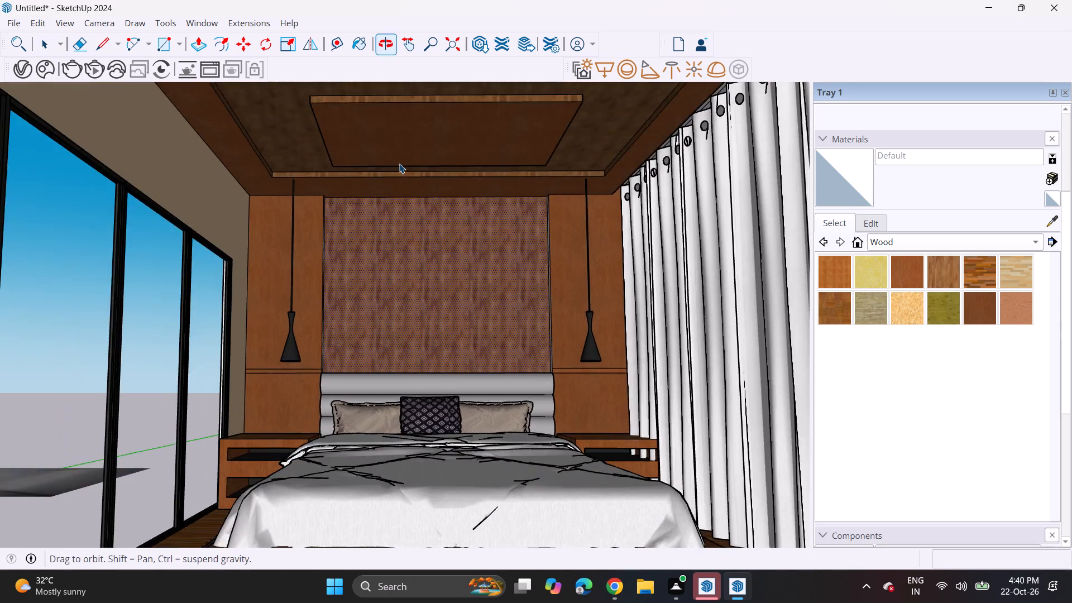
scroll(399, 164, up, 4)
click(147, 47)
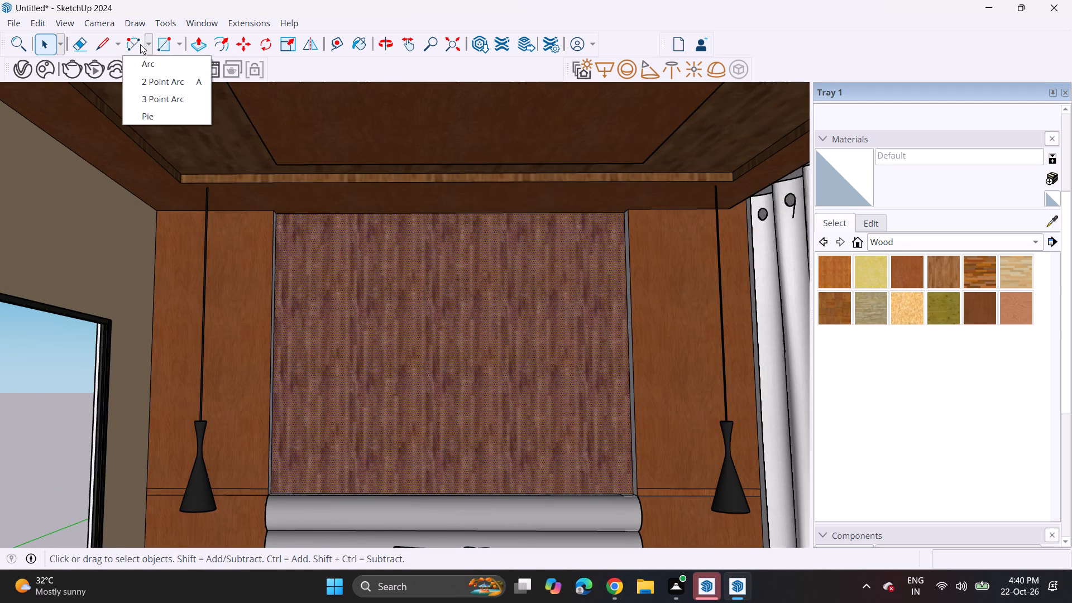
click(181, 46)
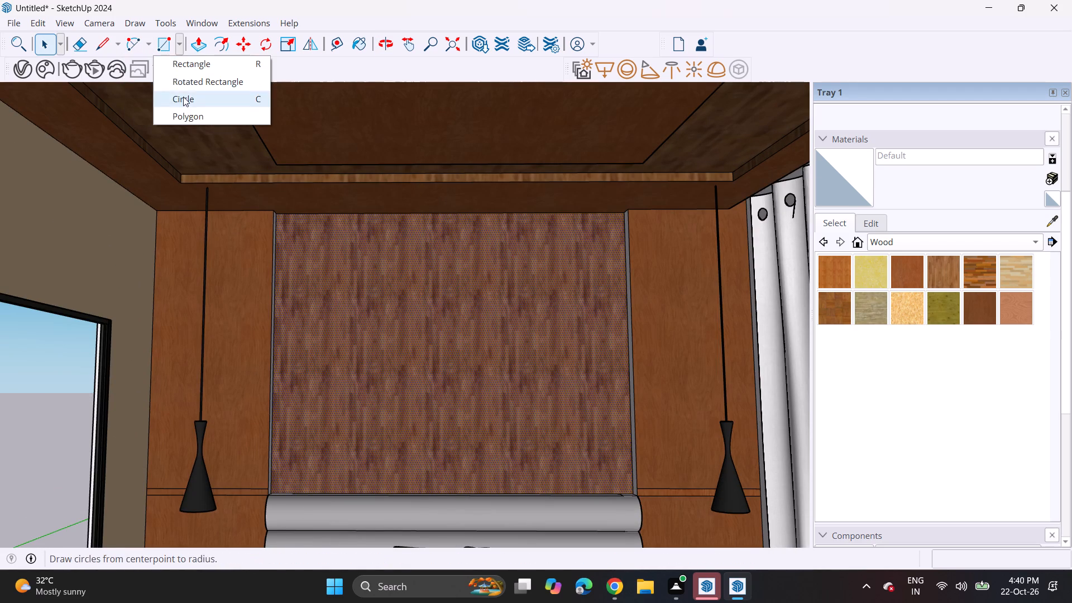
click(183, 97)
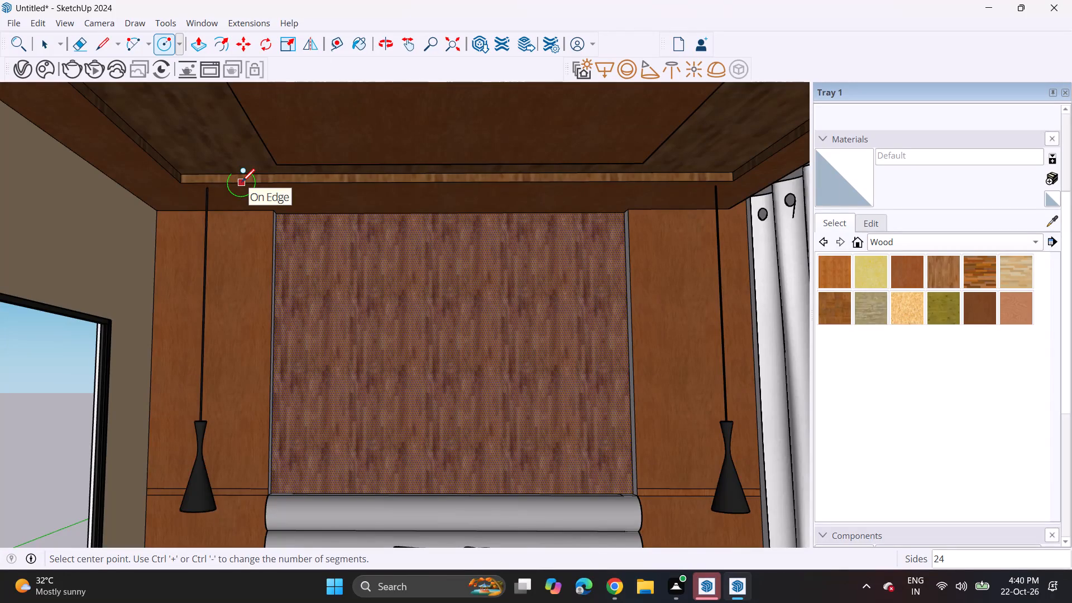
scroll(309, 203, up, 5)
middle_drag(308, 190, 314, 113)
scroll(311, 175, up, 1)
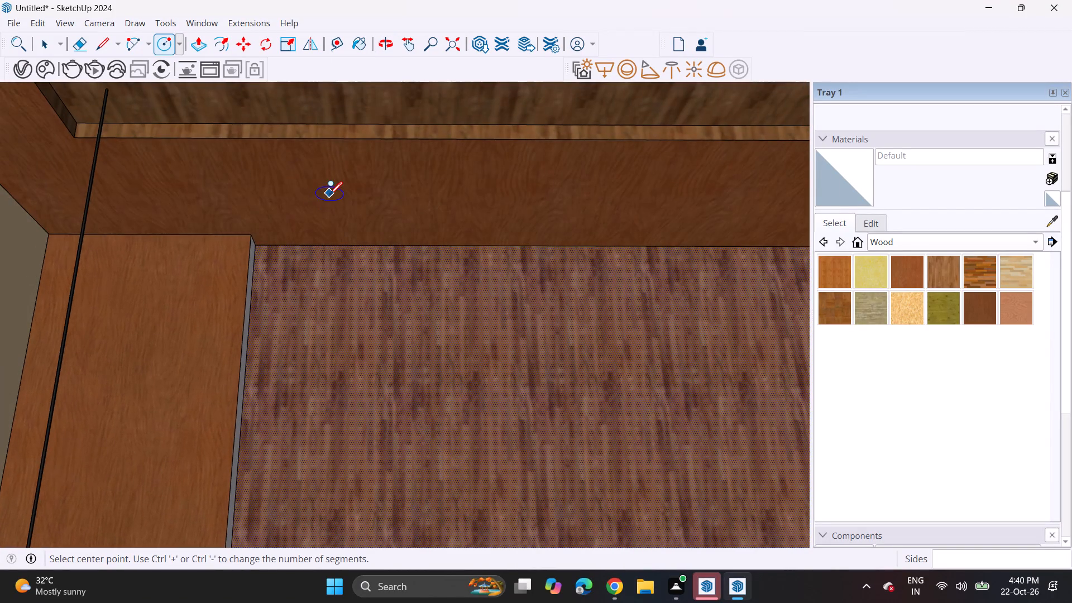
click(333, 224)
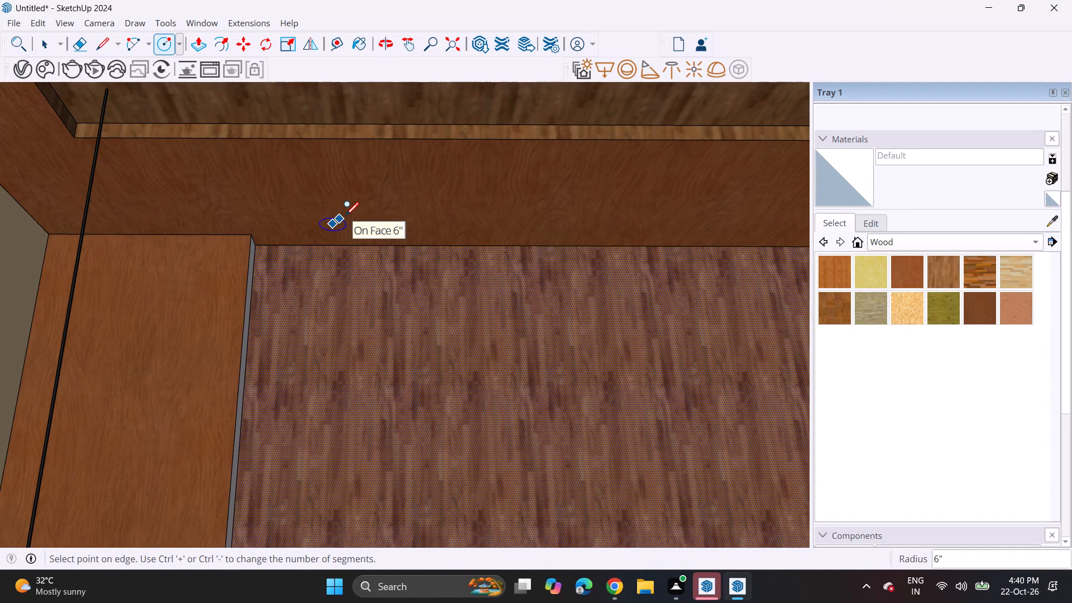
click(346, 214)
click(326, 184)
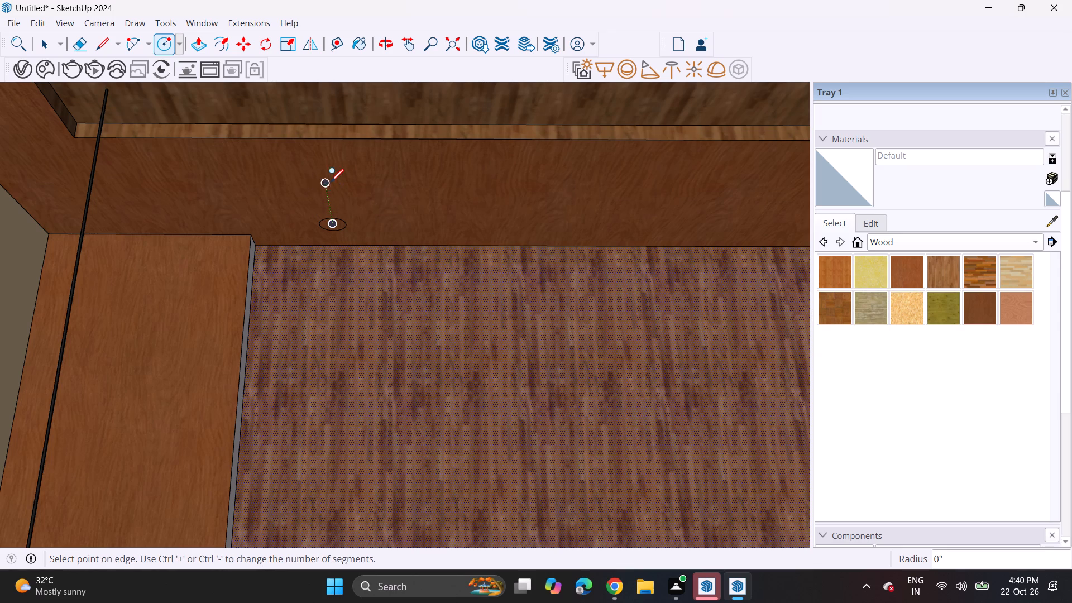
click(336, 174)
Draw two matching circles of about 6" radius on the same ceiling border, at the end near the curtains.
scroll(326, 212, down, 6)
shift+scroll(367, 218, up, 1)
shift+middle_drag(361, 216, 277, 210)
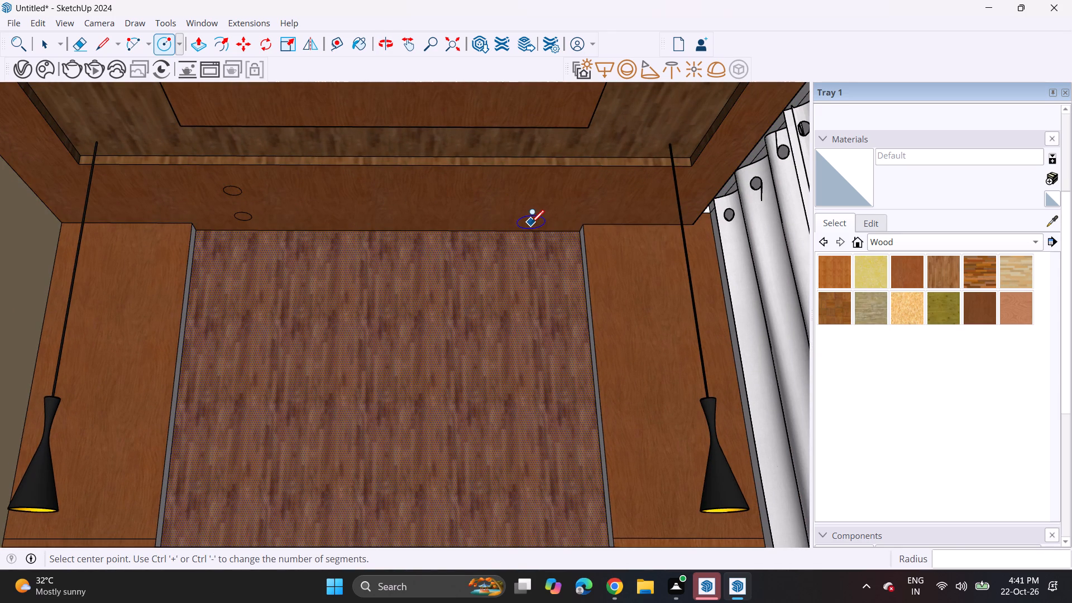
click(529, 222)
click(538, 219)
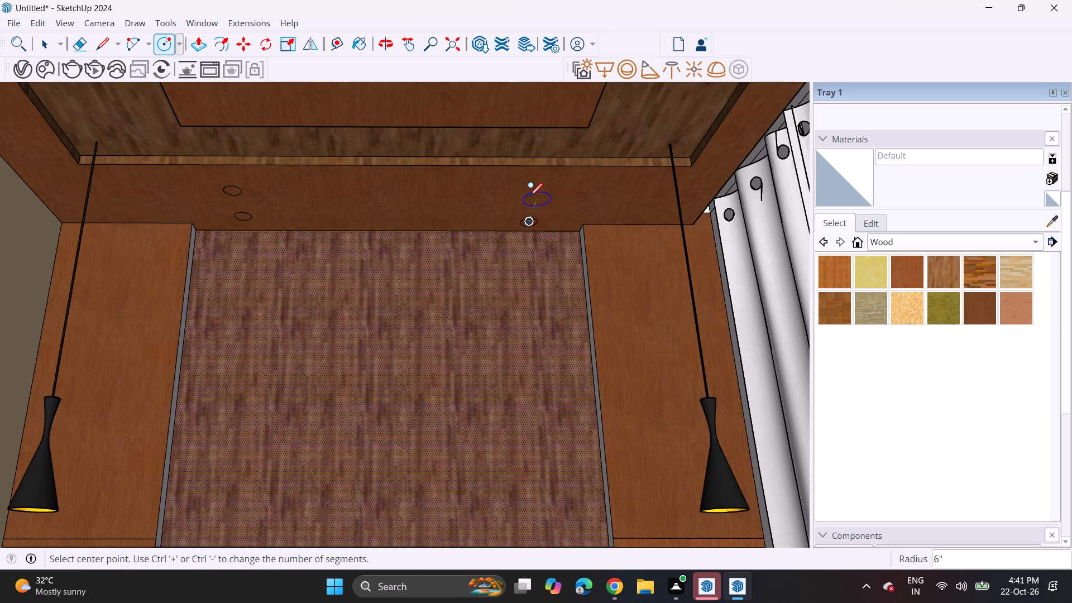
click(529, 195)
click(547, 194)
Draw a small downlight circle on the ceiling border that runs alongside the curtains.
scroll(446, 262, down, 2)
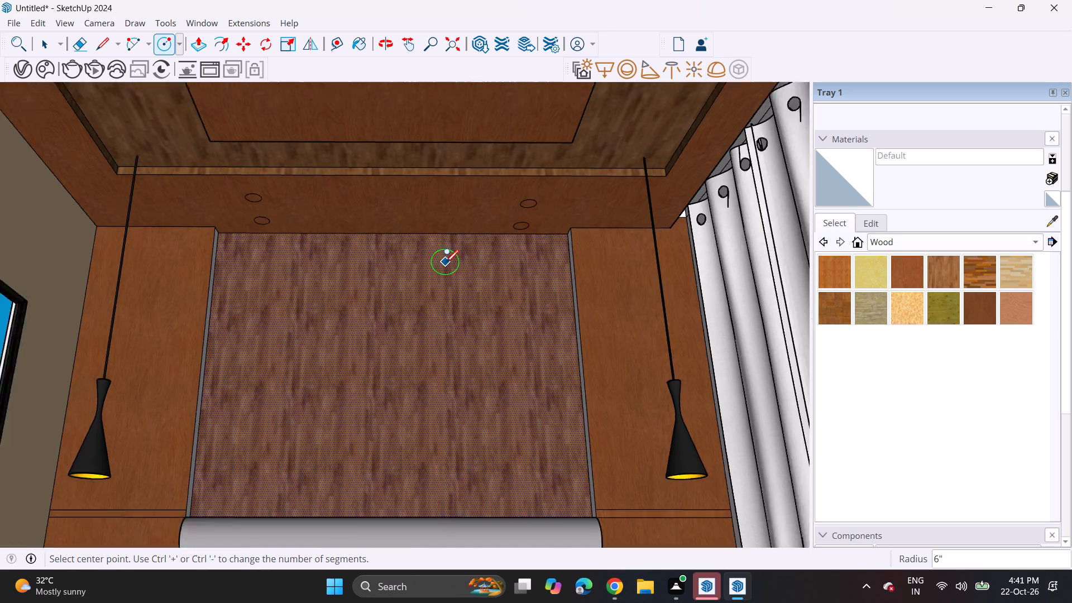
scroll(446, 262, down, 3)
scroll(449, 250, up, 2)
middle_drag(453, 254, 457, 362)
shift+middle_drag(423, 180, 423, 353)
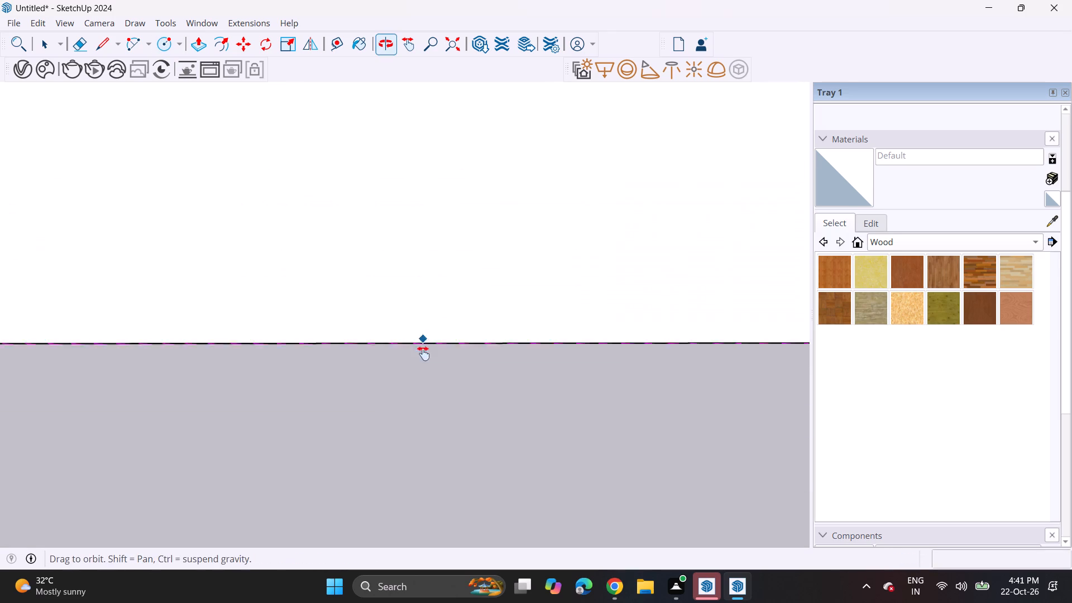
shift+middle_drag(423, 353, 426, 403)
shift+middle_drag(405, 188, 414, 423)
shift+scroll(414, 417, up, 1)
scroll(398, 312, down, 20)
scroll(398, 312, down, 20)
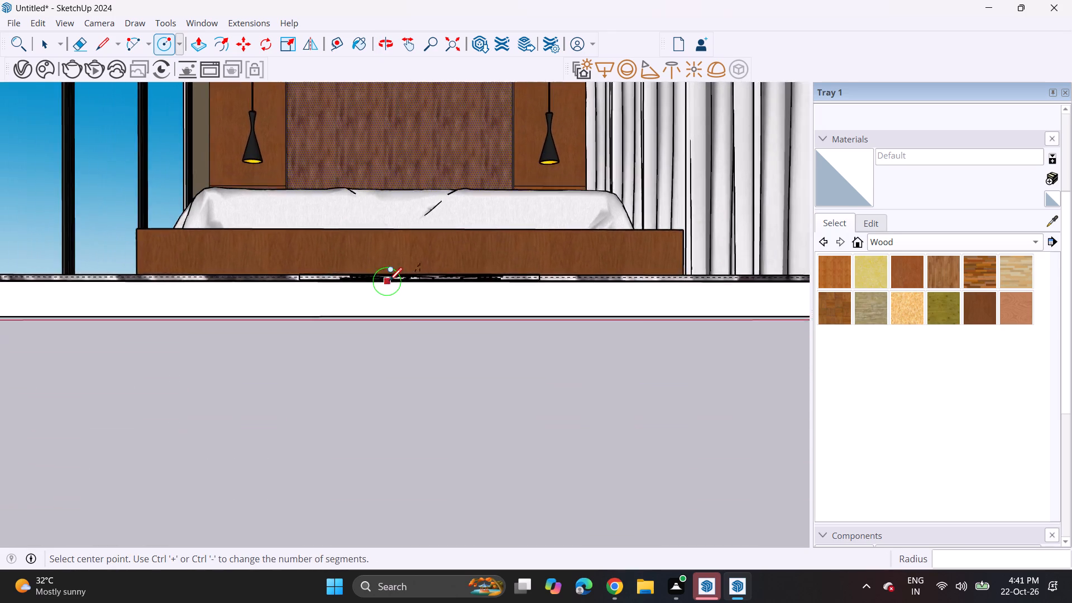
scroll(389, 280, down, 20)
scroll(389, 280, down, 4)
middle_drag(371, 179, 401, 343)
middle_drag(448, 335, 442, 208)
scroll(442, 207, up, 1)
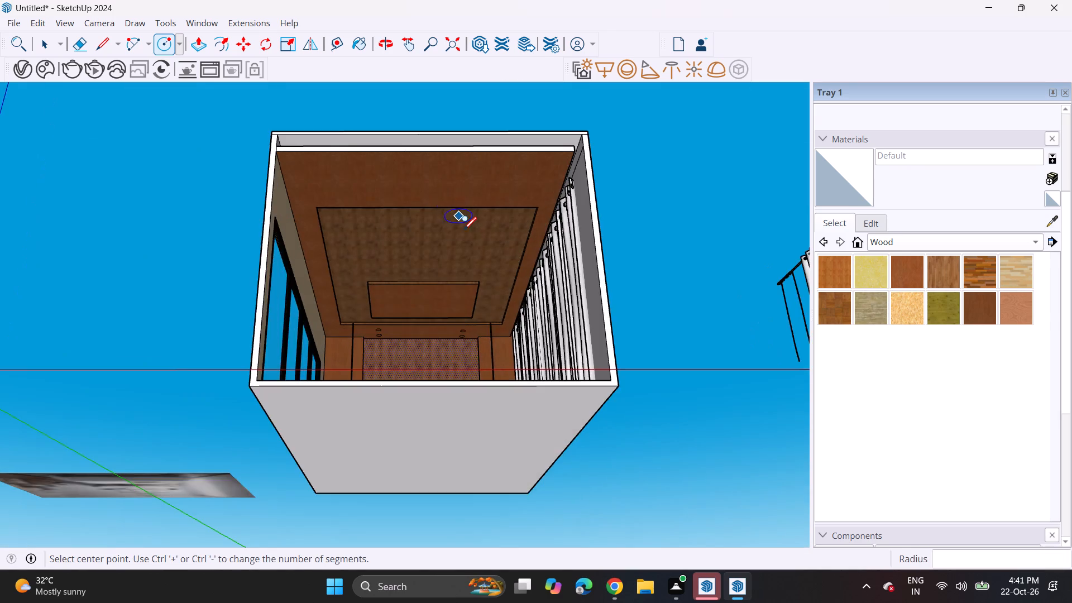
scroll(469, 248, up, 5)
scroll(521, 338, up, 7)
scroll(565, 325, up, 6)
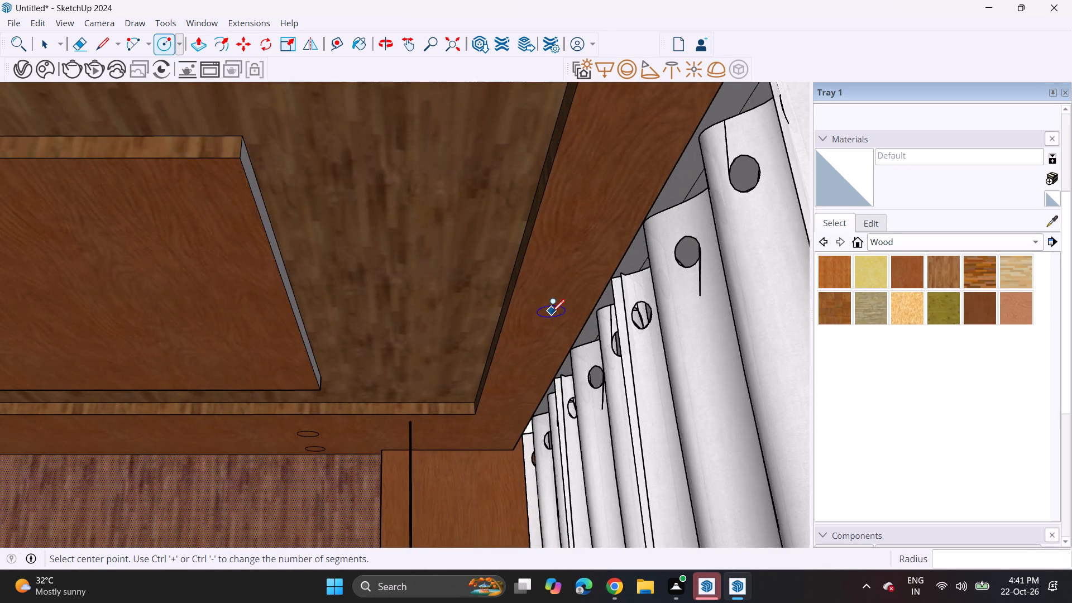
click(552, 313)
click(564, 309)
Draw a matching circle of about 6" radius on the opposite ceiling border, above the sliding doors.
scroll(351, 334, down, 8)
shift+middle_drag(277, 327, 382, 331)
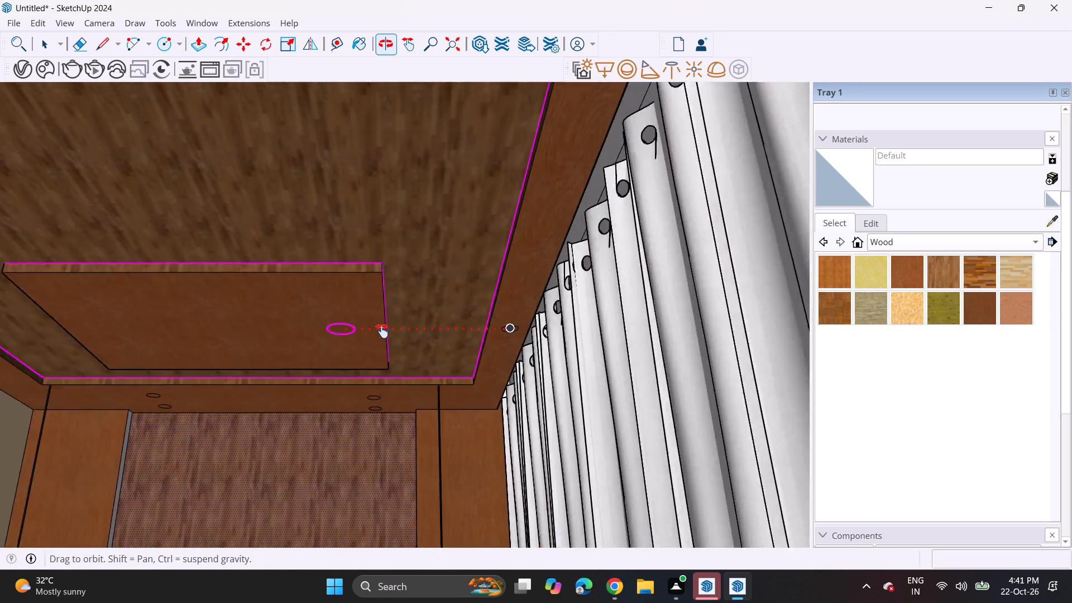
shift+middle_drag(382, 331, 674, 325)
click(266, 334)
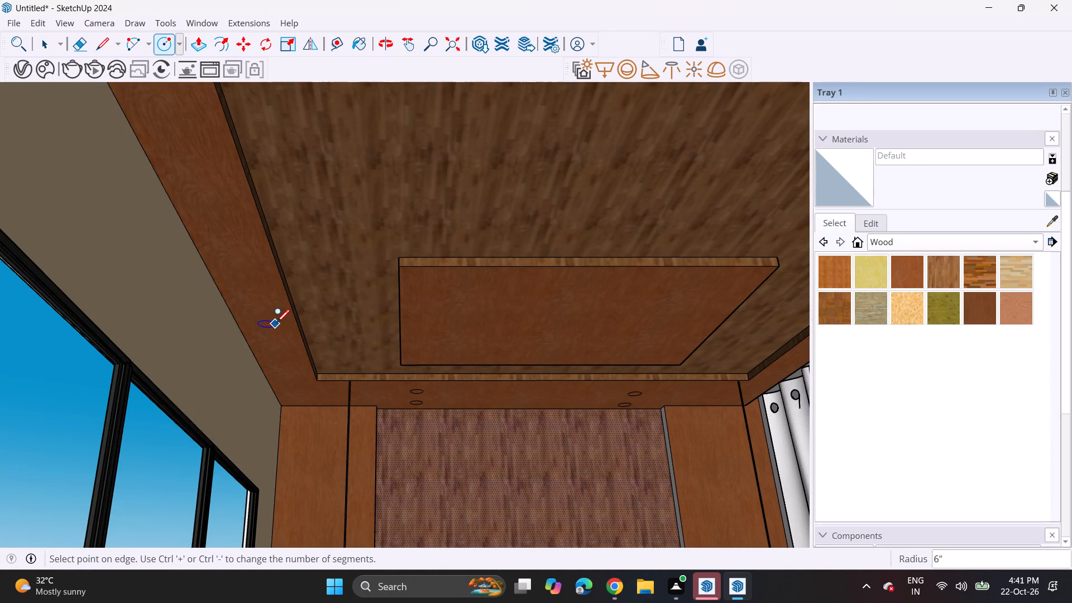
scroll(275, 322, up, 5)
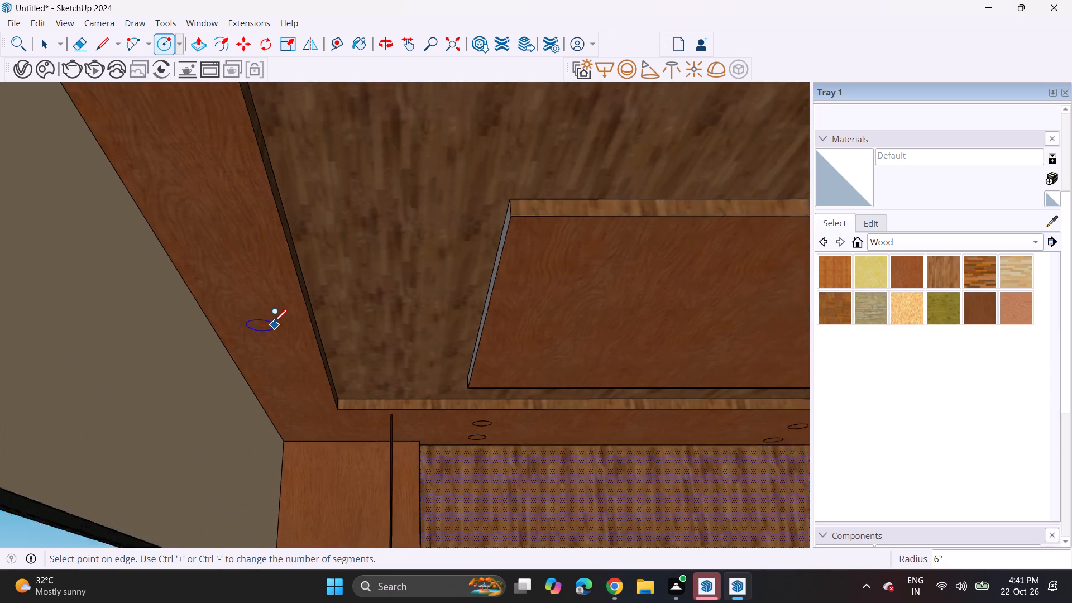
scroll(274, 322, up, 1)
click(276, 323)
Push the circle above the sliding doors about 1 1/16" into the ceiling border.
scroll(278, 353, down, 8)
scroll(277, 386, down, 13)
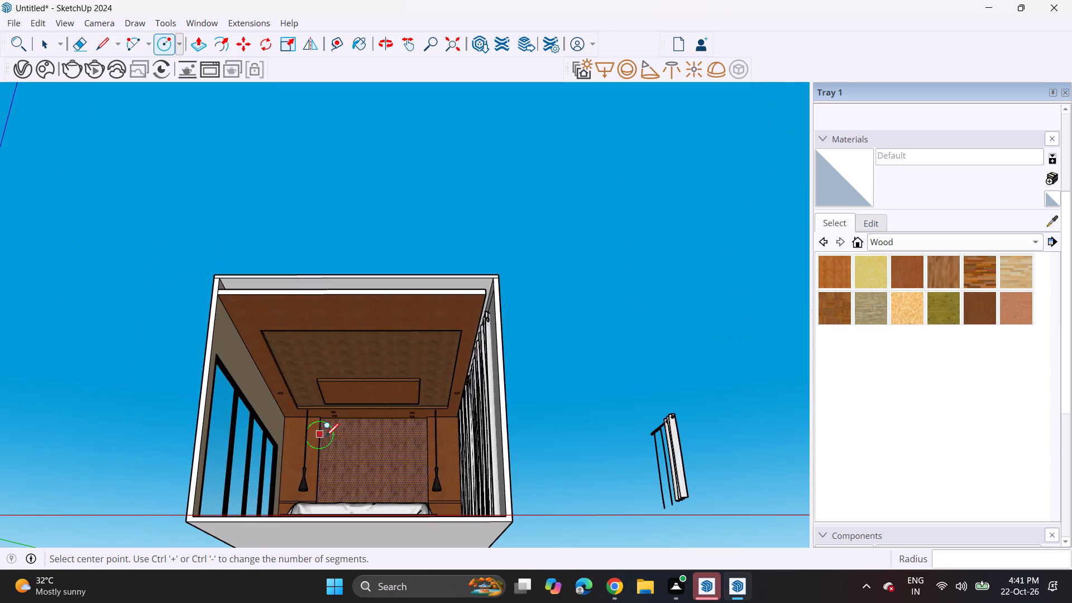
middle_drag(368, 428, 379, 447)
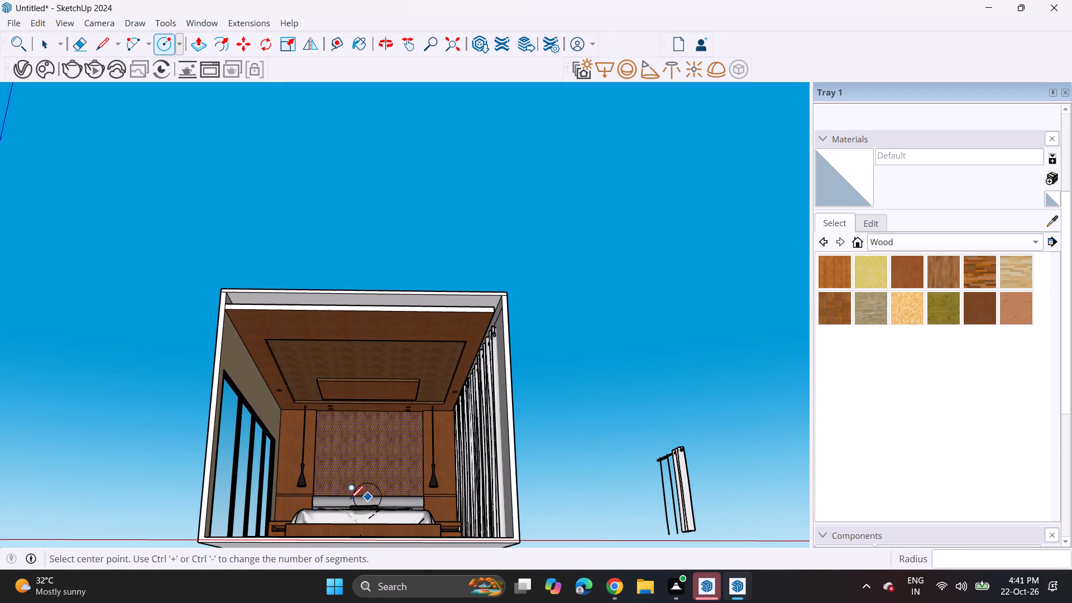
scroll(244, 391, up, 20)
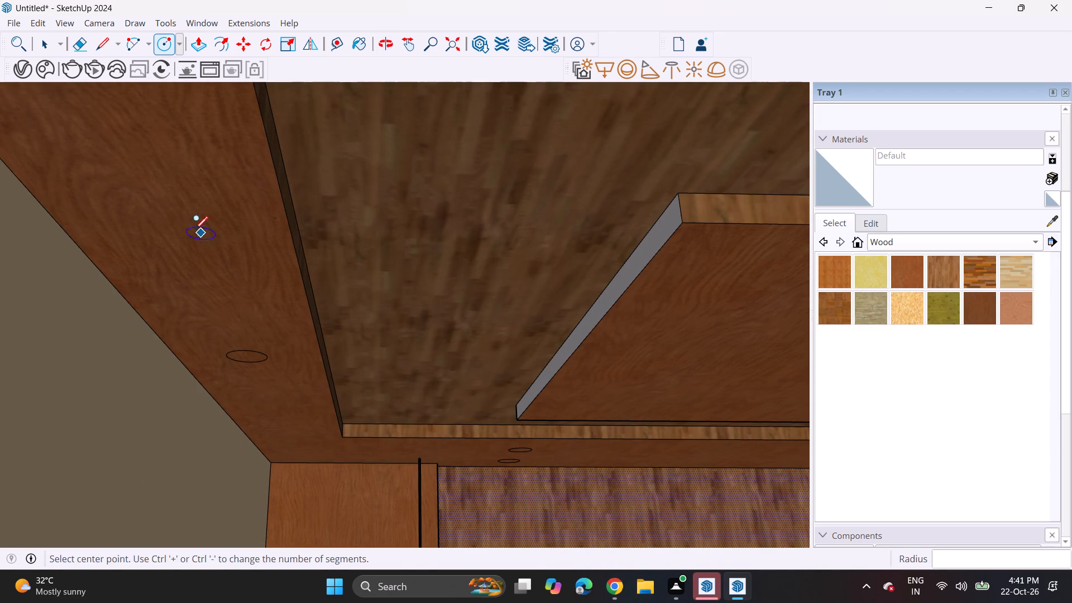
click(195, 39)
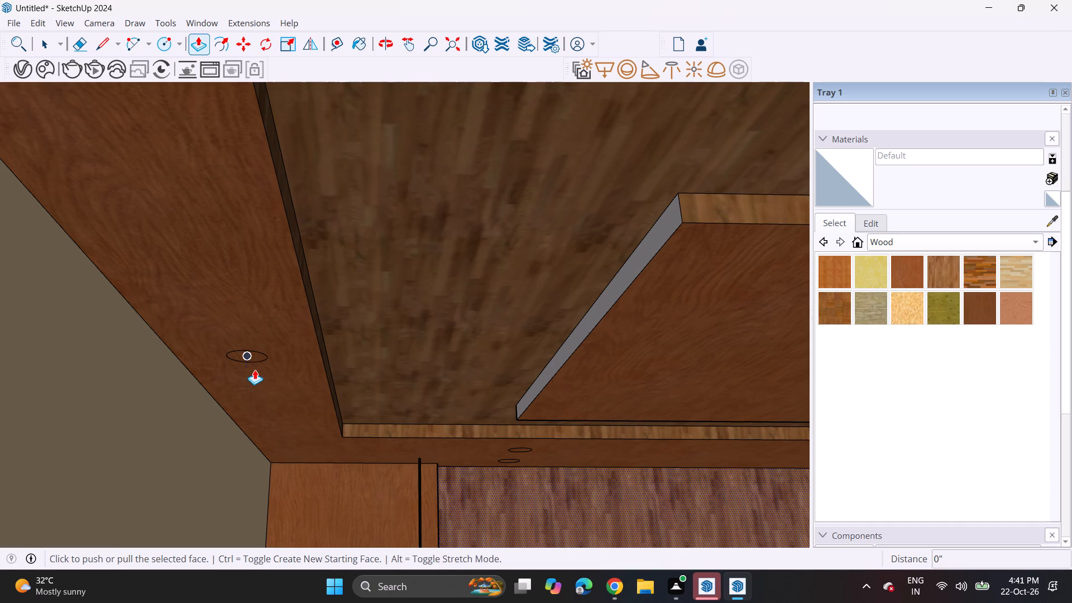
key(Escape)
click(250, 359)
click(250, 356)
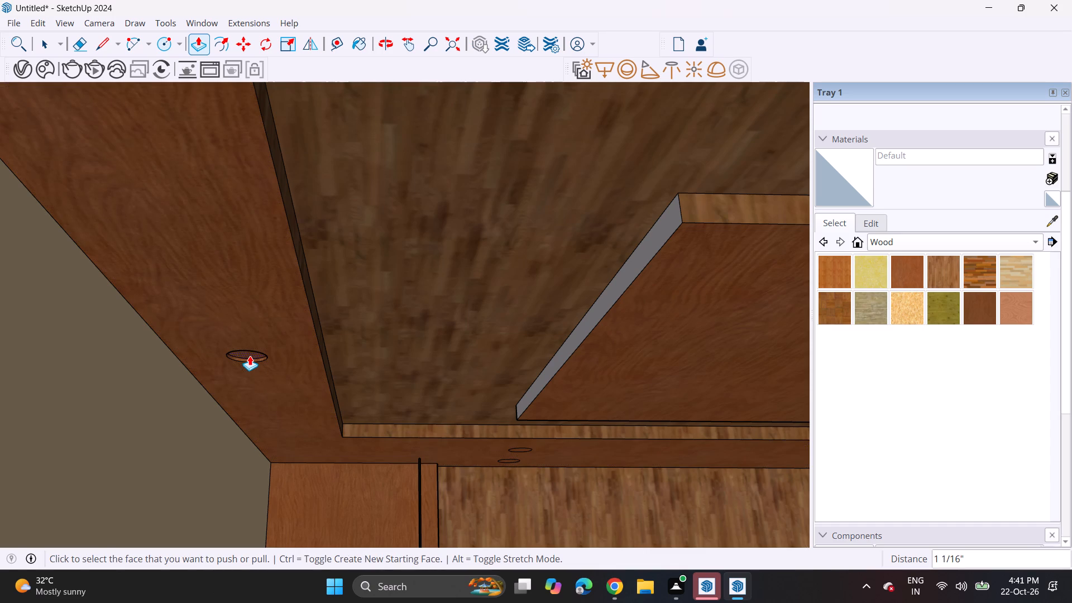
Recess the four circles on the ceiling border above the headboard wall in the same way.
scroll(518, 466, up, 3)
middle_drag(518, 476, 364, 381)
scroll(365, 381, up, 6)
double_click(411, 389)
double_click(403, 327)
scroll(414, 348, down, 7)
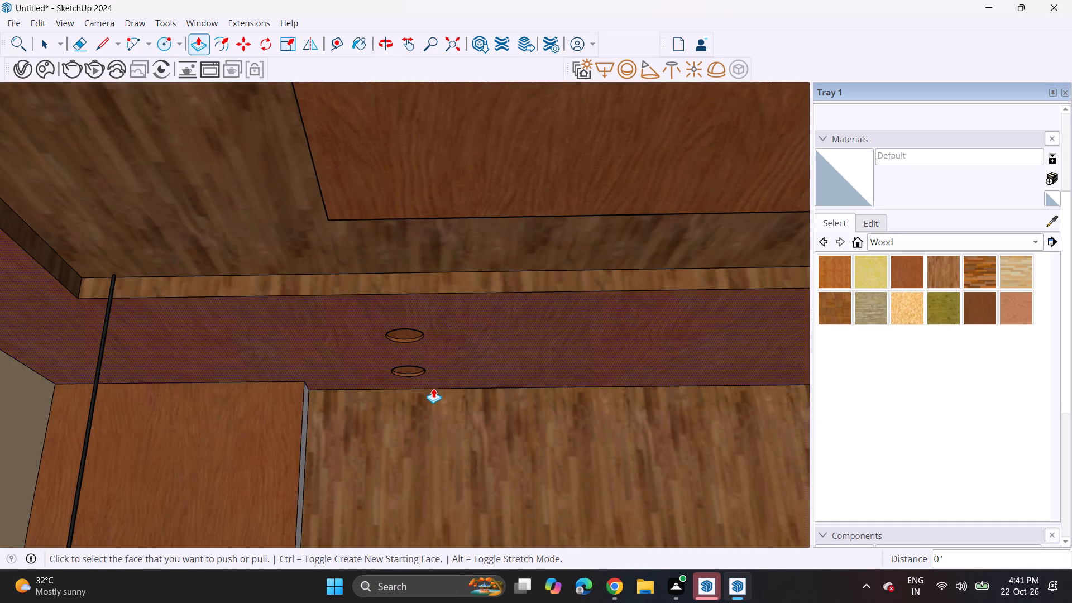
shift+middle_drag(385, 381, 17, 377)
shift+scroll(41, 377, up, 1)
triple_click(711, 321)
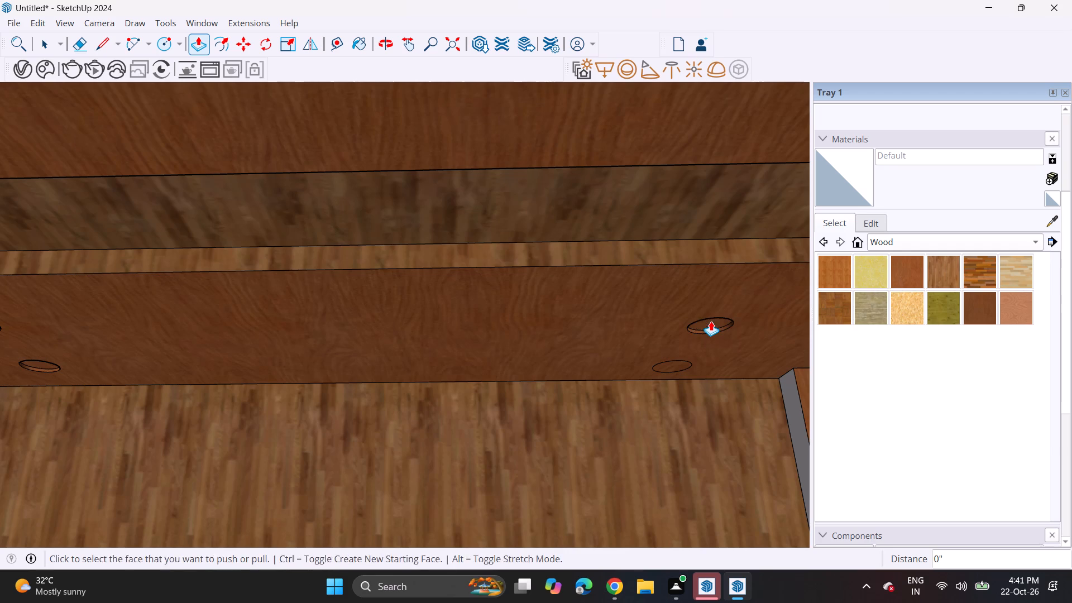
key(Escape)
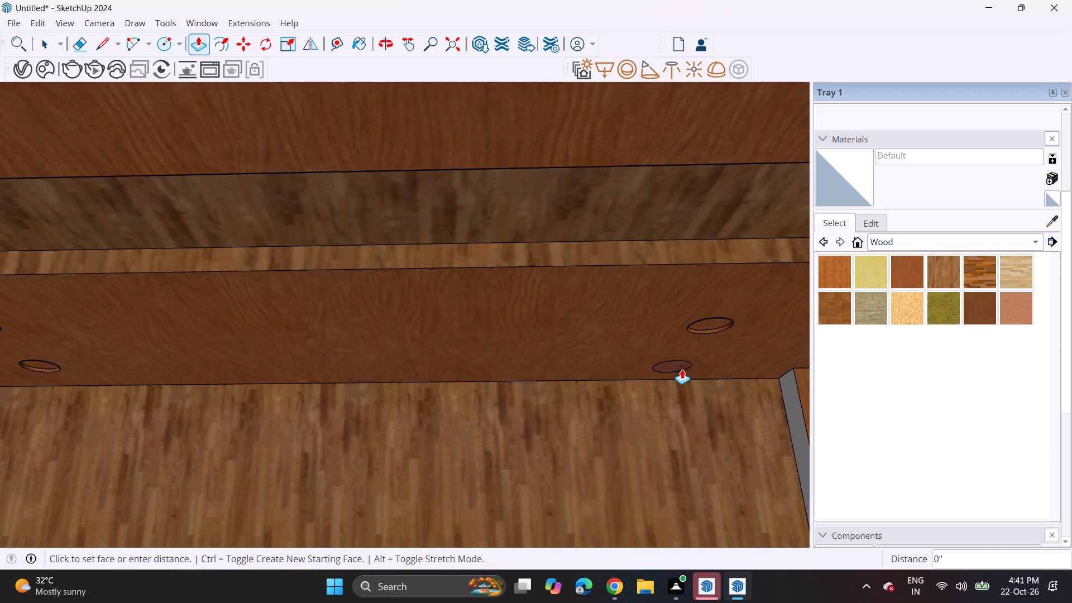
double_click(682, 369)
click(675, 362)
Recess the circle on the ceiling border alongside the curtains.
scroll(671, 375, down, 4)
scroll(669, 376, up, 1)
scroll(669, 376, down, 2)
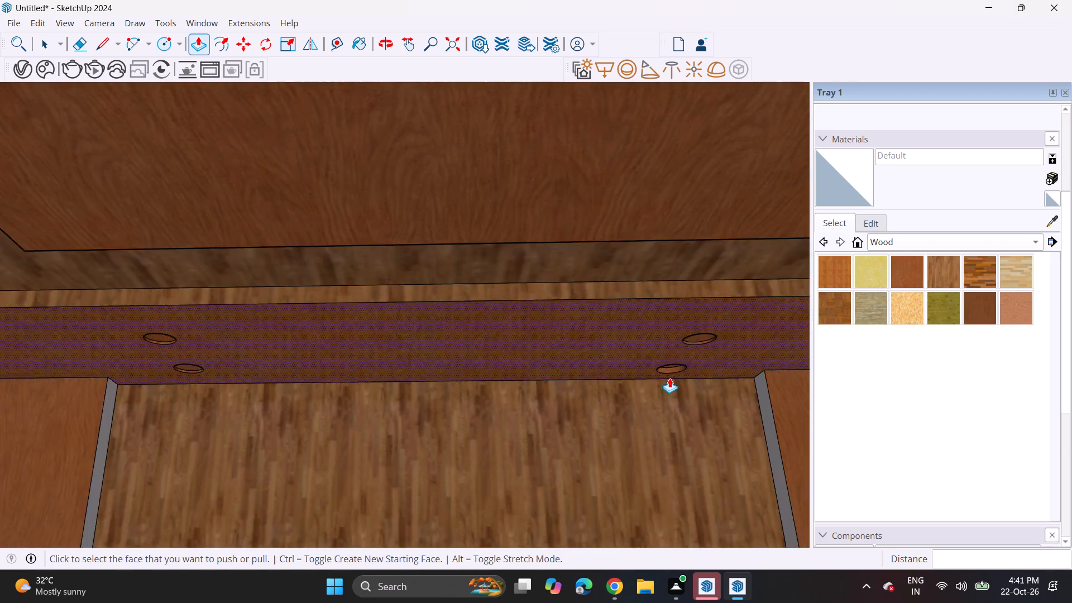
shift+middle_drag(654, 382, 432, 364)
shift+scroll(414, 367, up, 1)
scroll(586, 368, up, 2)
scroll(556, 366, down, 7)
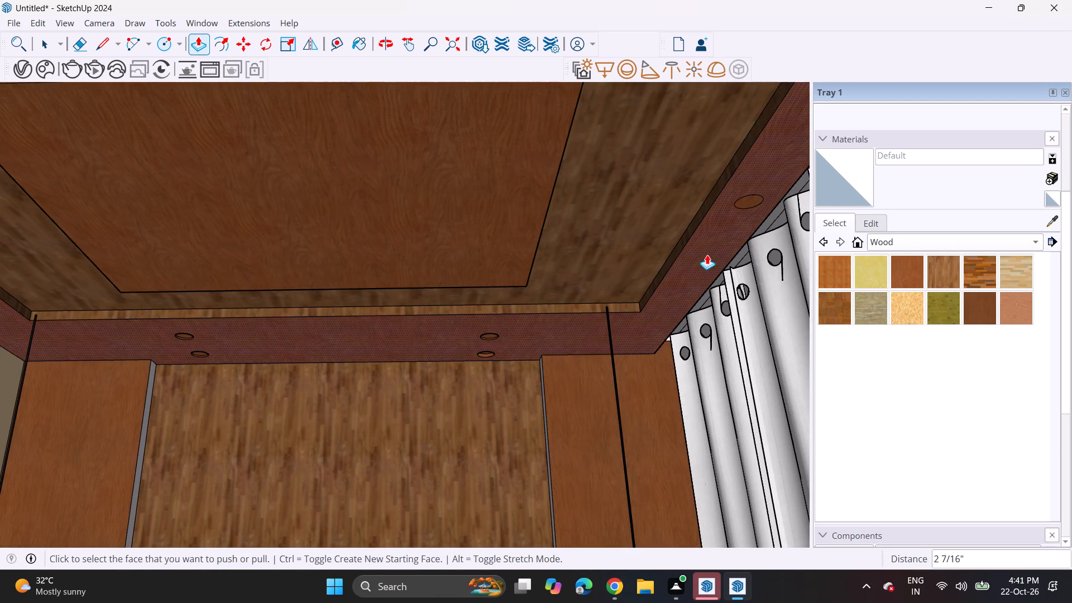
double_click(749, 199)
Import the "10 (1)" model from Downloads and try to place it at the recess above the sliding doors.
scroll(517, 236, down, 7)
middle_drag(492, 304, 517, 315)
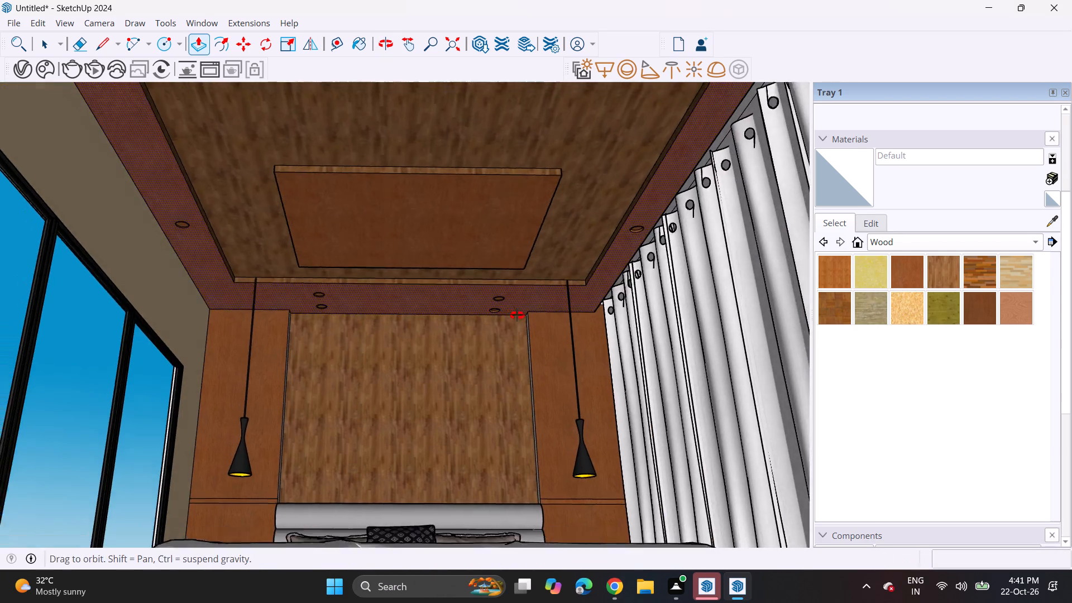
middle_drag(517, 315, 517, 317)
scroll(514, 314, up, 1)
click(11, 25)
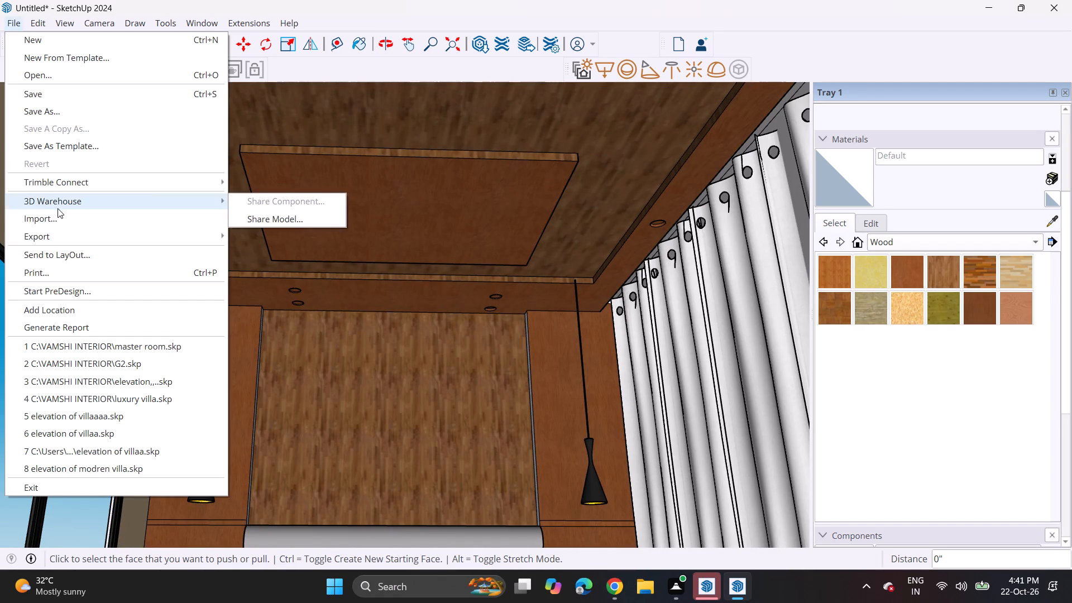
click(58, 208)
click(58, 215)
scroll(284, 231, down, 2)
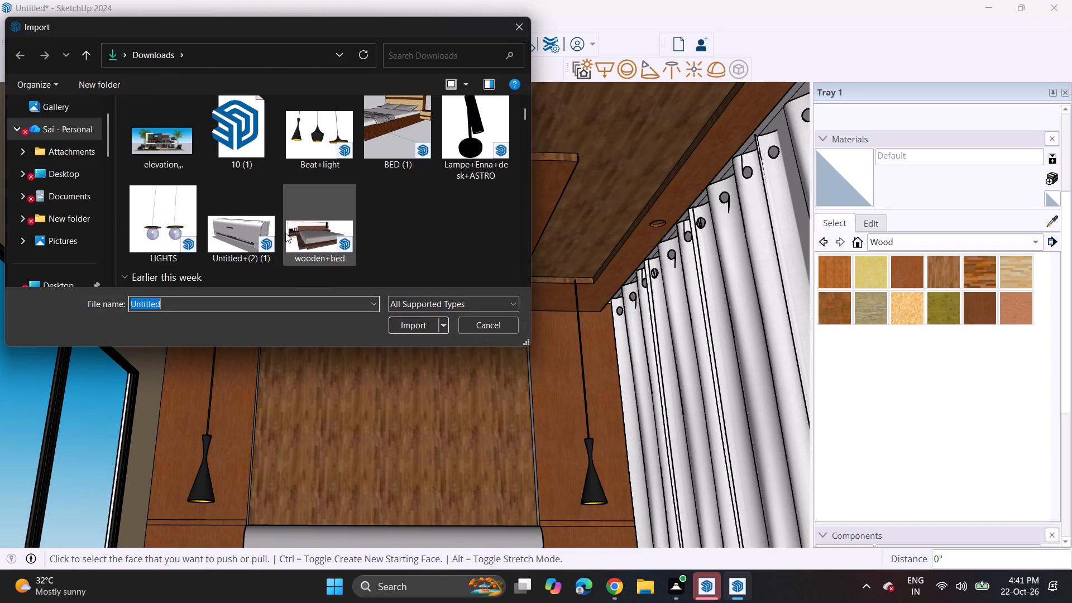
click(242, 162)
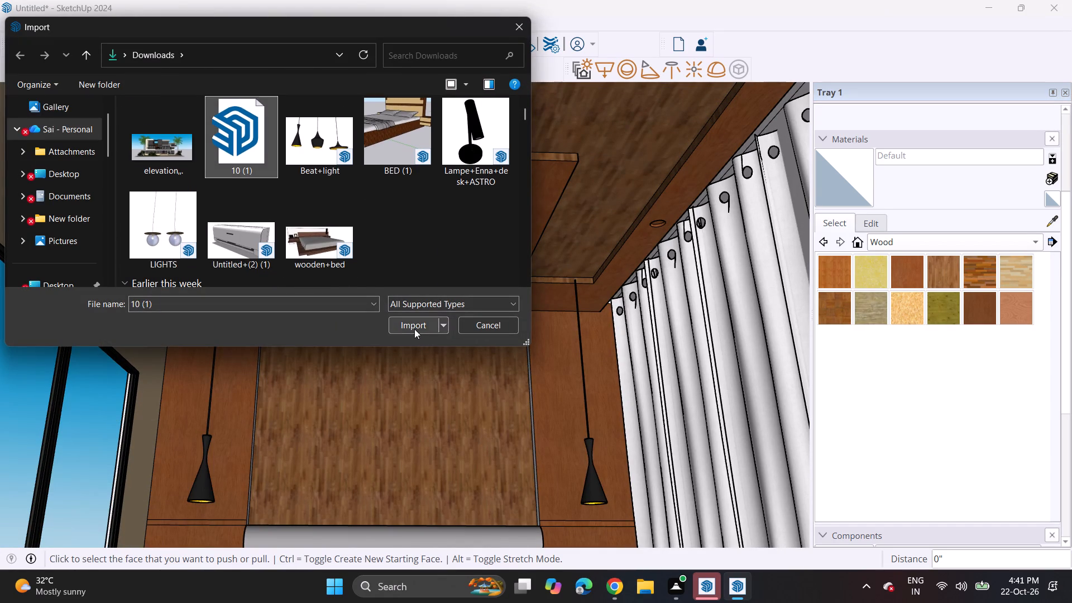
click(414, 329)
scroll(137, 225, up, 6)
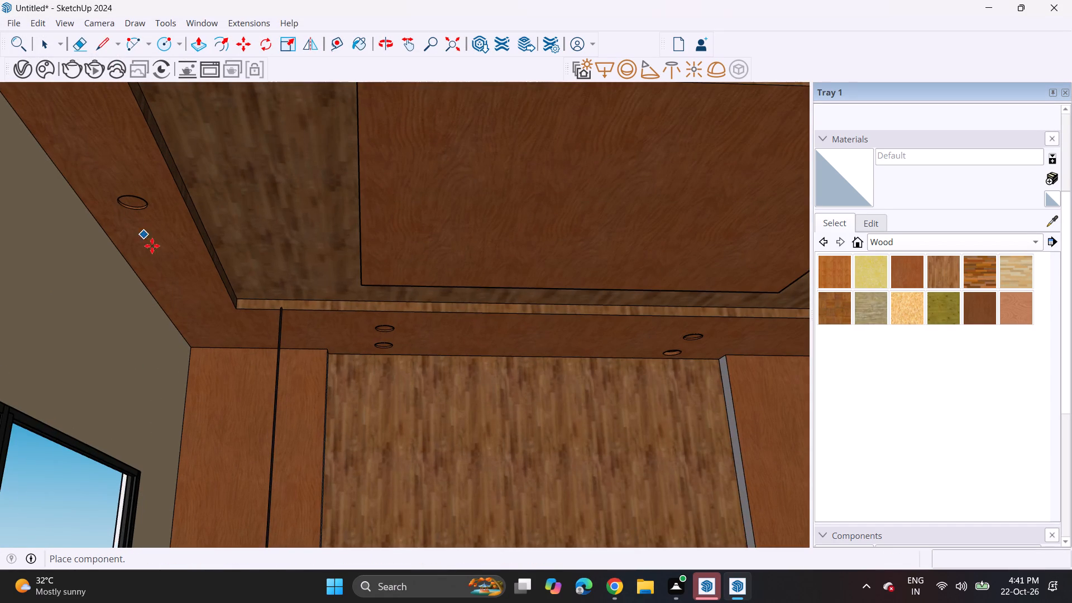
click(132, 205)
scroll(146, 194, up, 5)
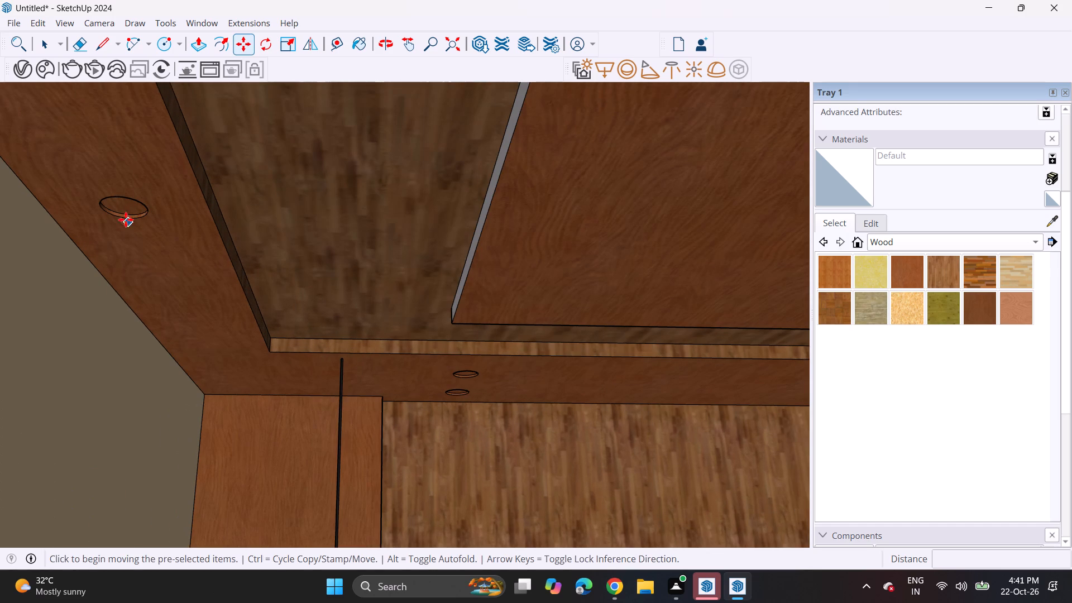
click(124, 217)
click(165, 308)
Import the "10 (1)" model again and place it in the empty space beside the room.
scroll(167, 308, down, 20)
scroll(167, 308, down, 1)
middle_drag(185, 291, 297, 379)
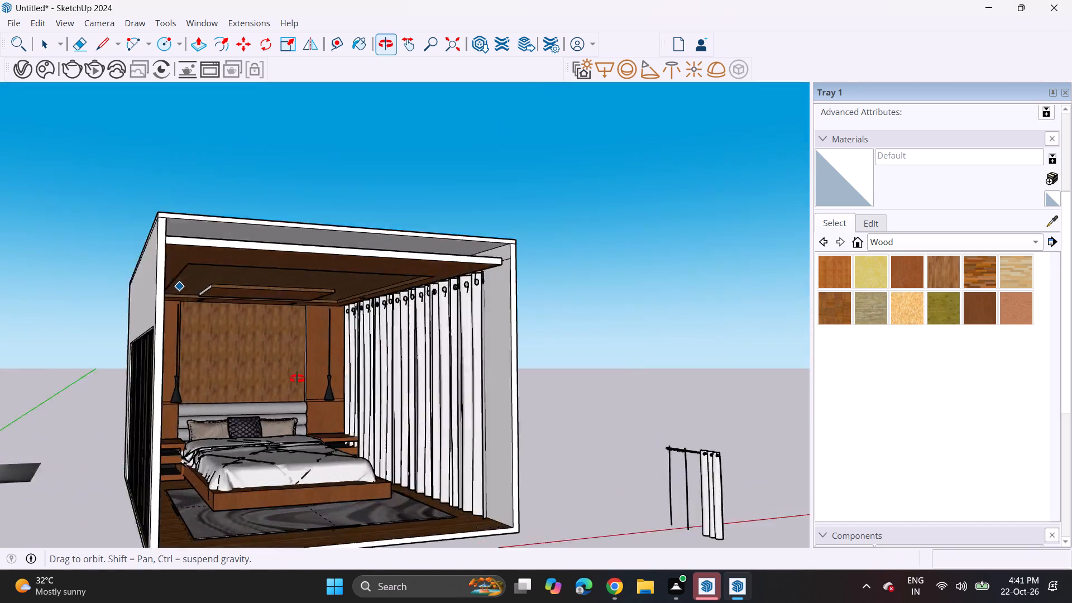
middle_drag(297, 379, 188, 366)
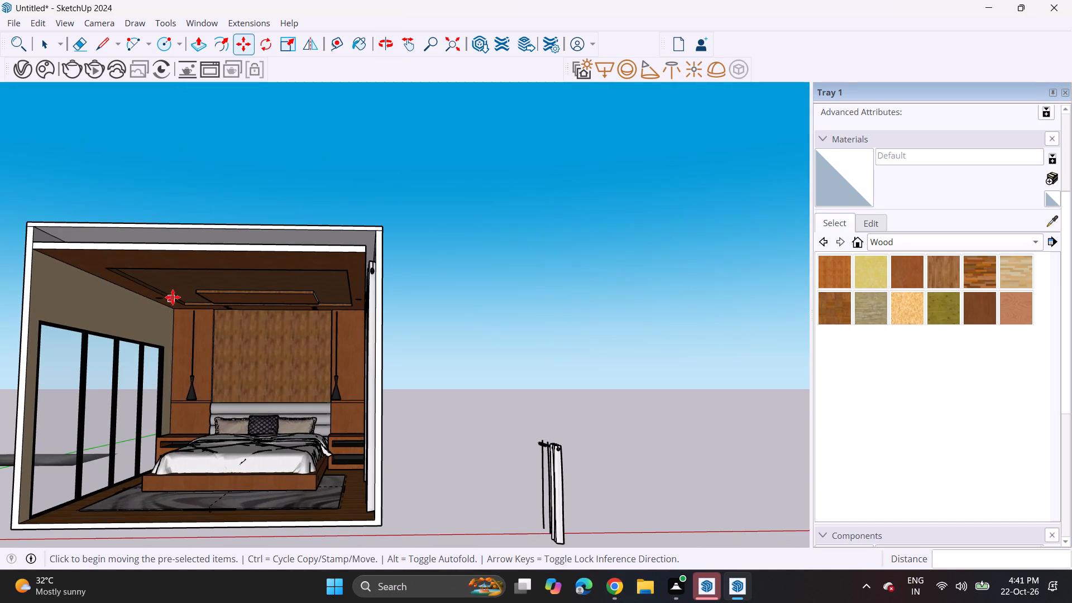
click(19, 27)
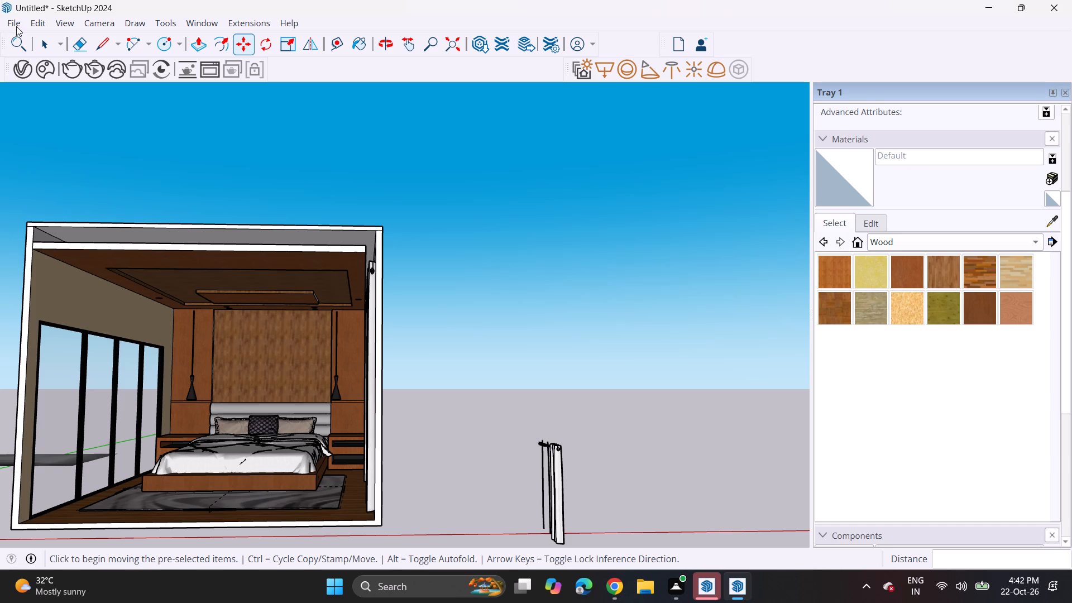
click(16, 26)
click(18, 24)
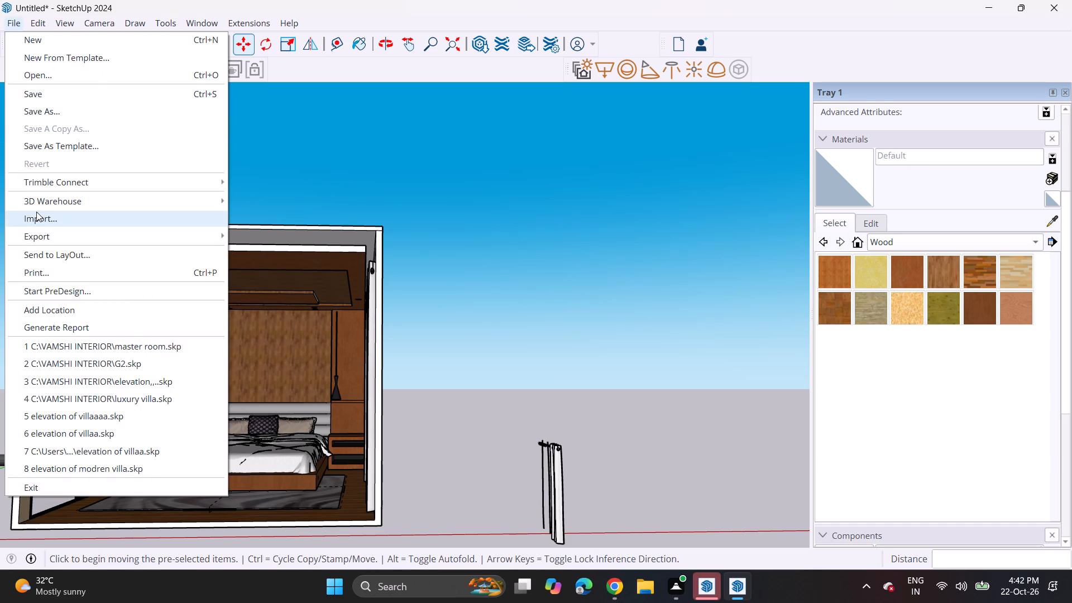
click(36, 212)
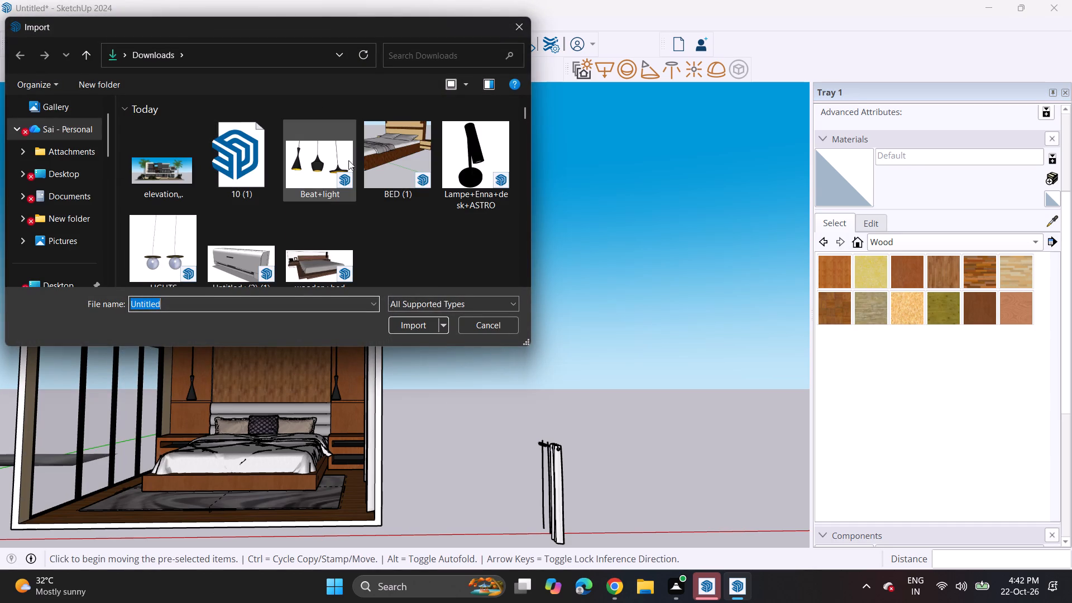
click(232, 166)
click(413, 328)
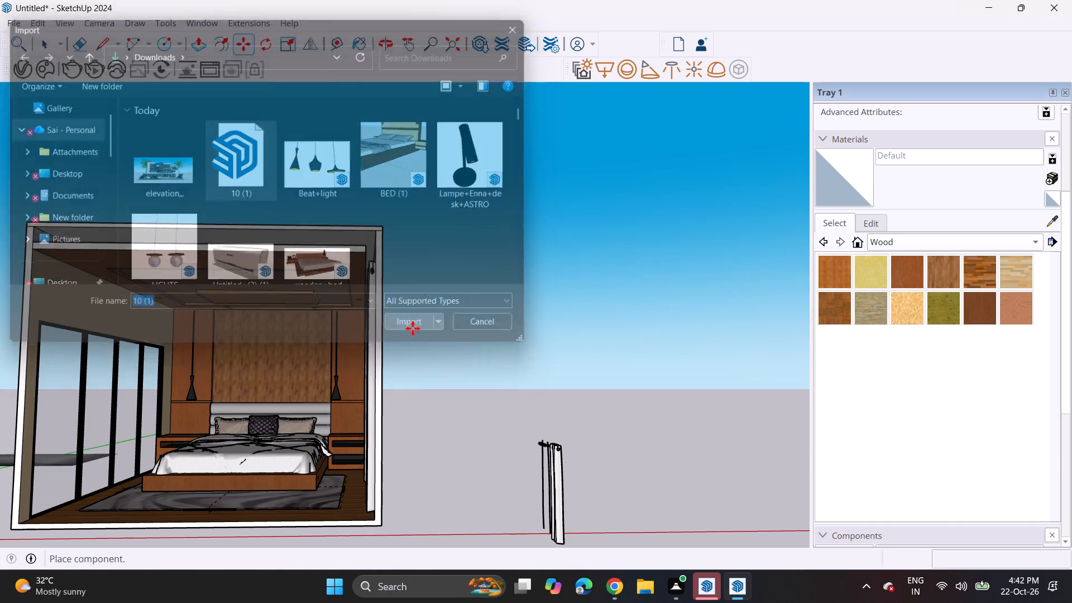
click(470, 329)
Move the imported downlight into the headboard-wall recess nearest the wall, on the sliding-door side of the ceiling border.
scroll(499, 232, up, 3)
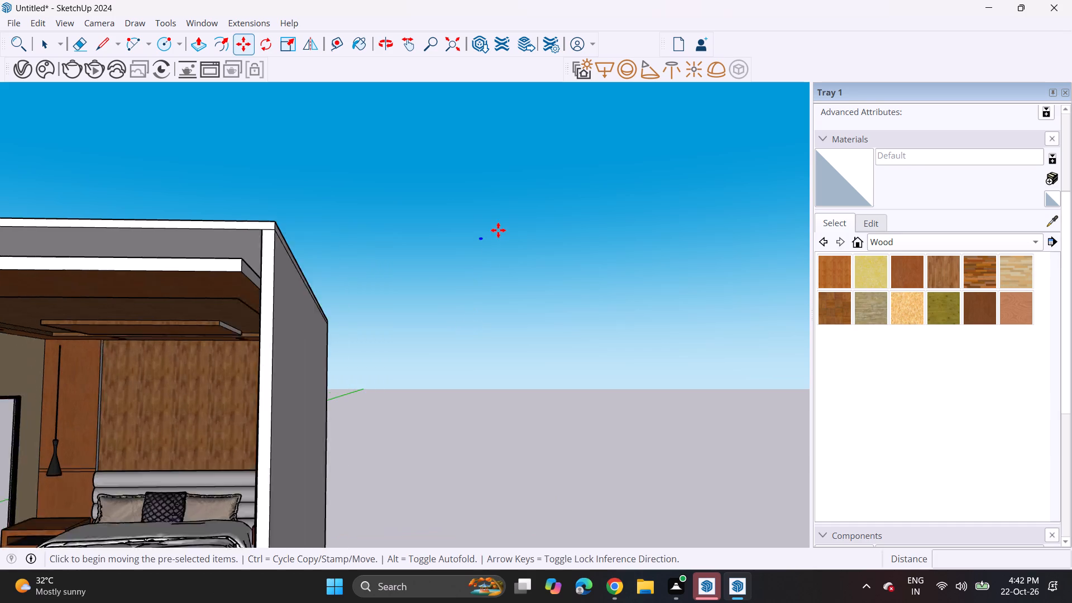
scroll(498, 230, up, 8)
click(406, 276)
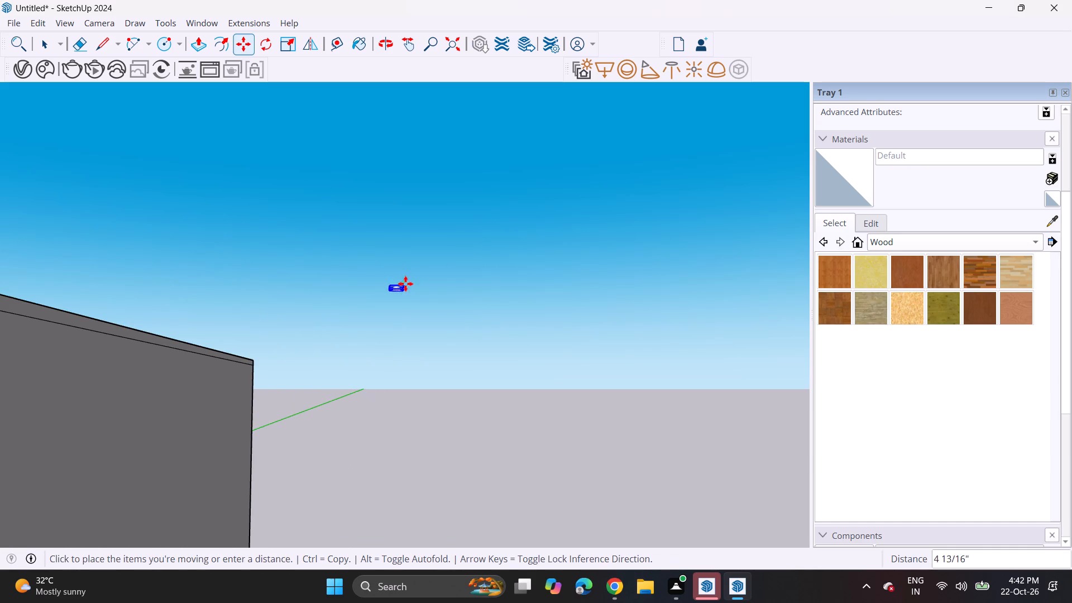
middle_drag(182, 376, 760, 270)
scroll(182, 376, up, 1)
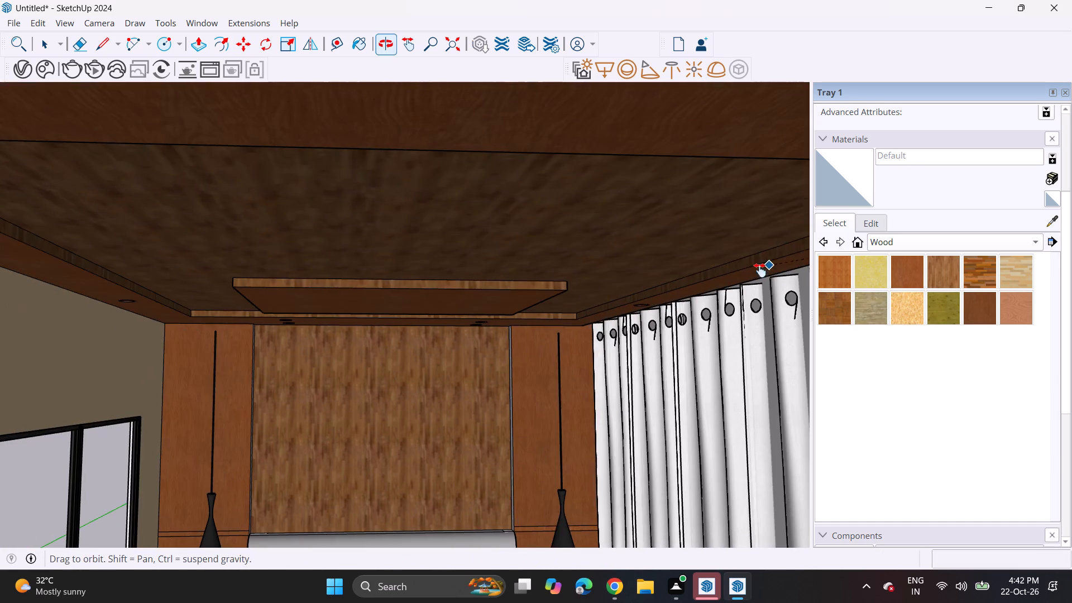
middle_drag(760, 270, 758, 270)
scroll(175, 351, up, 1)
scroll(160, 246, up, 1)
scroll(164, 253, down, 7)
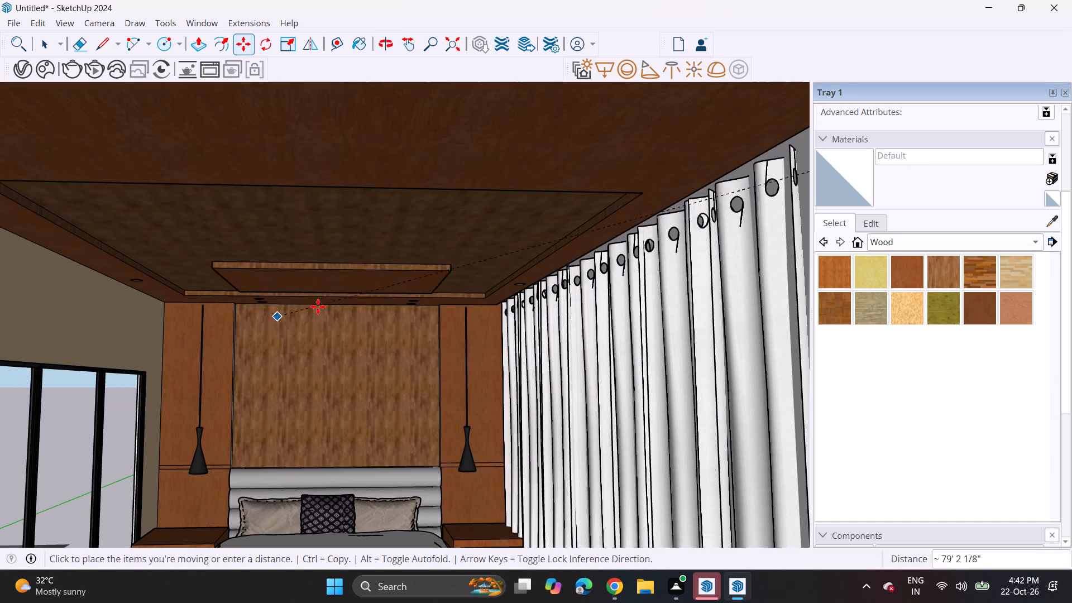
scroll(218, 348, down, 8)
scroll(212, 316, up, 11)
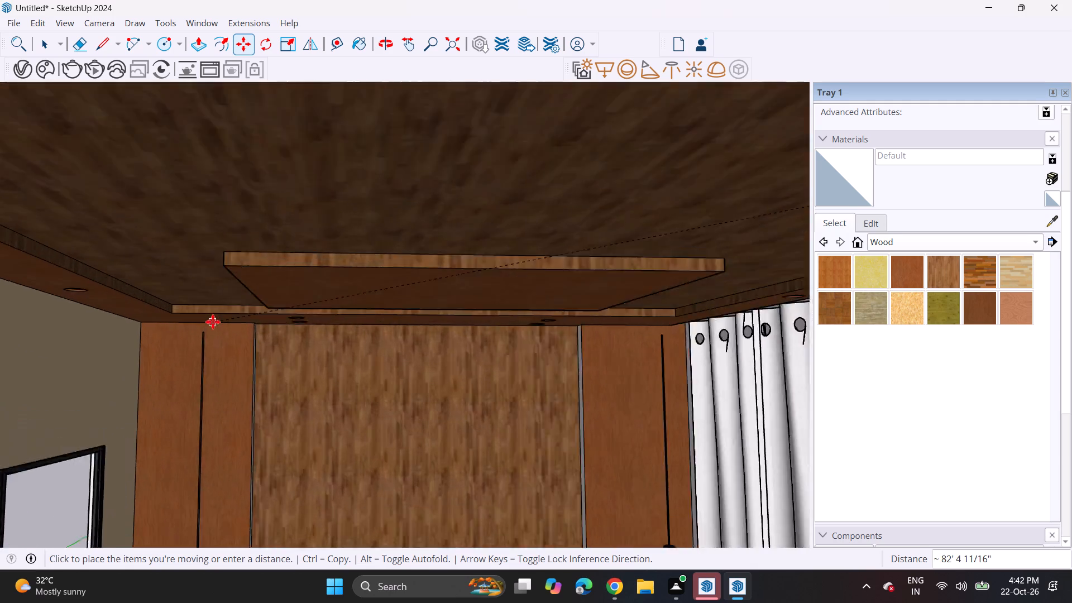
scroll(213, 322, up, 4)
middle_drag(219, 342, 197, 210)
scroll(358, 301, up, 12)
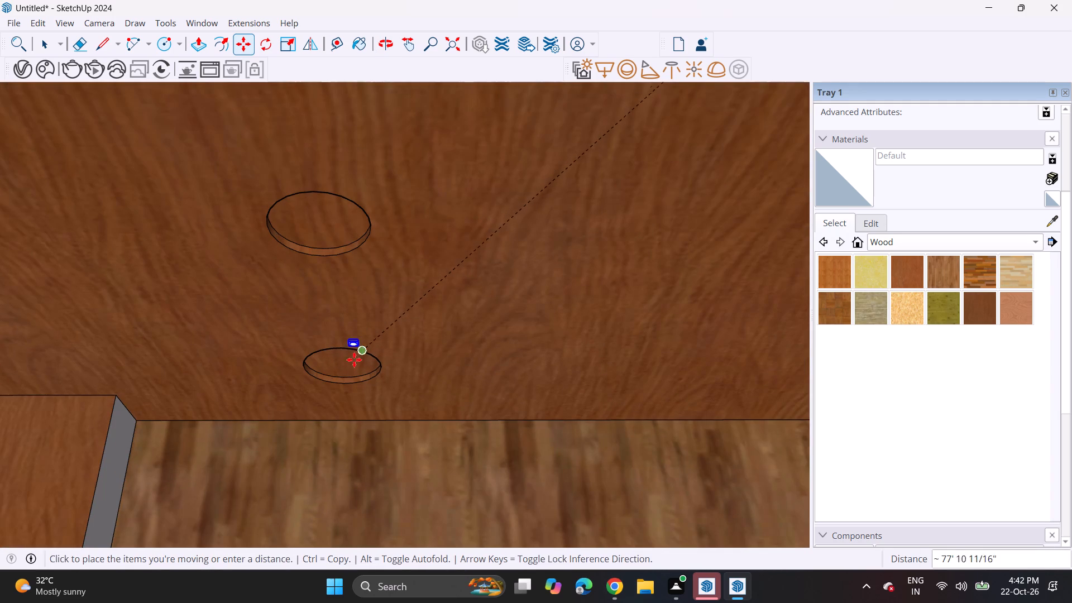
click(351, 372)
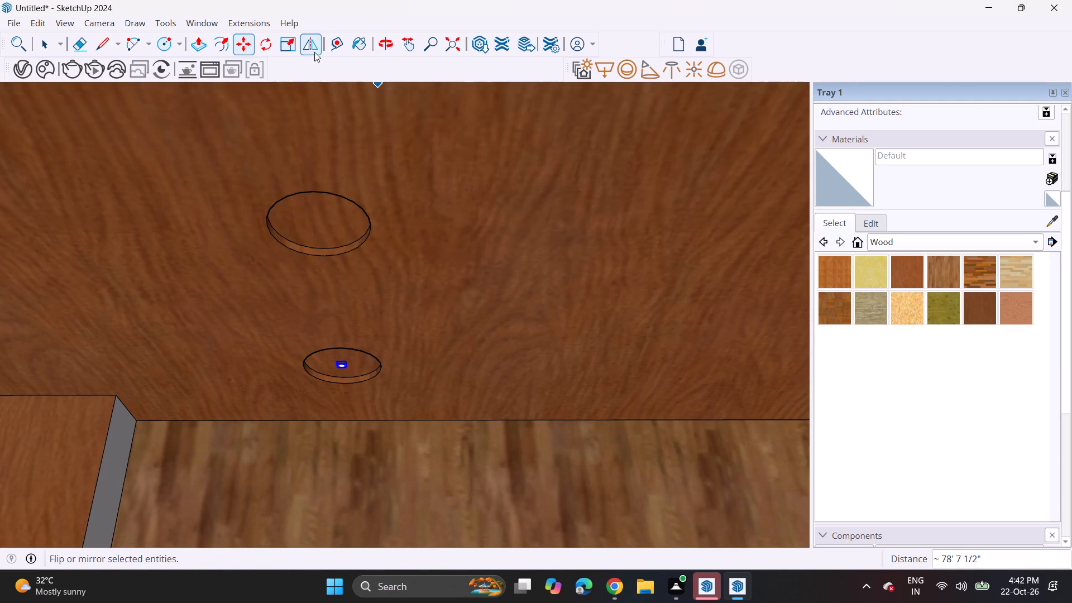
Scale the downlight by about 10.5 along red and 12 along green, and centre it over its recess.
click(288, 49)
click(348, 358)
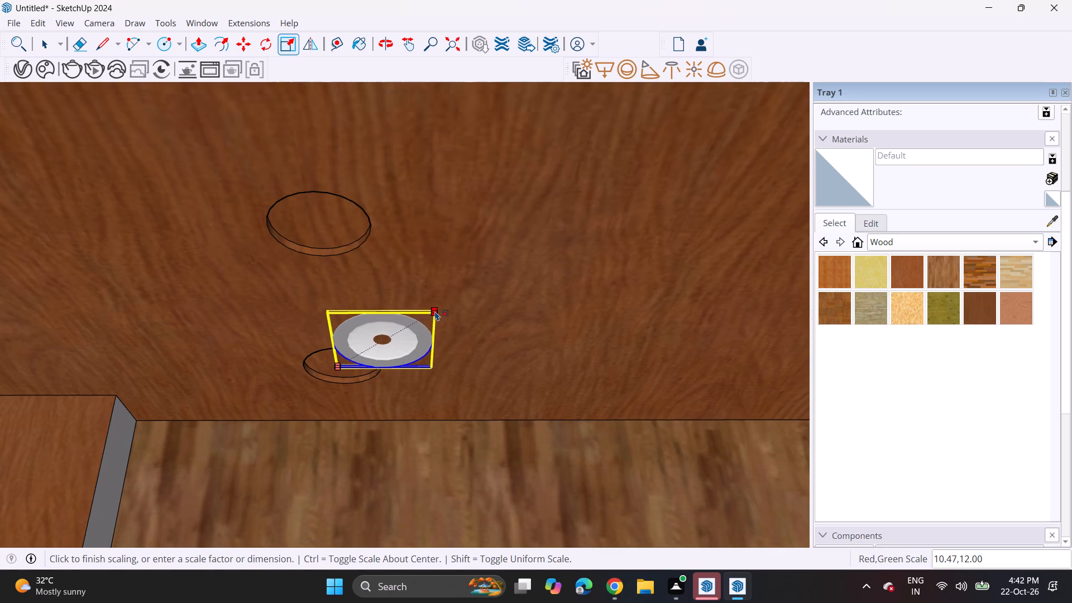
click(435, 311)
click(241, 43)
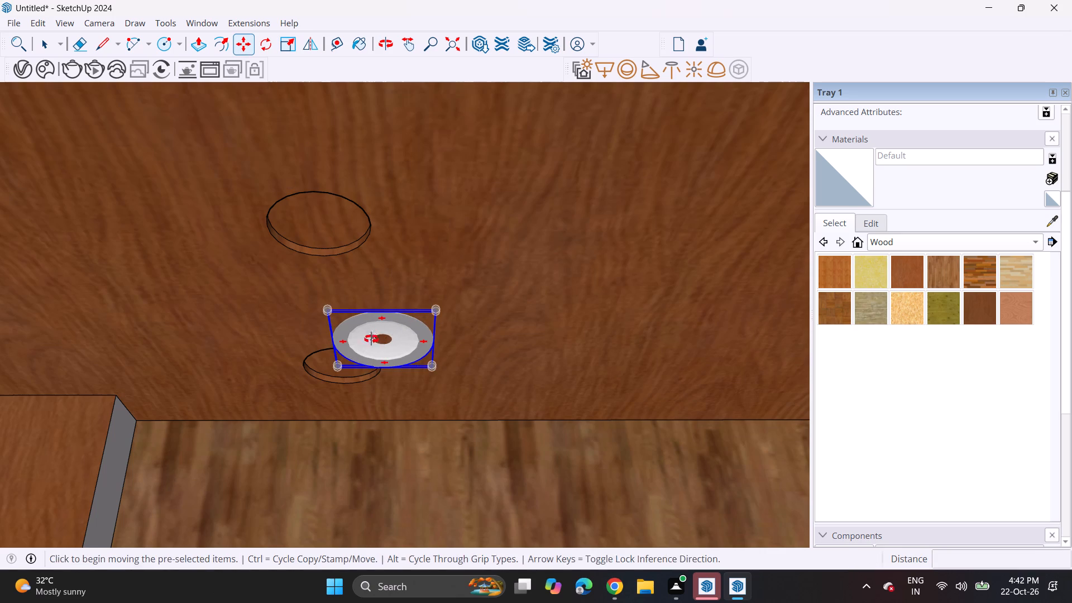
middle_drag(371, 338, 373, 375)
click(386, 339)
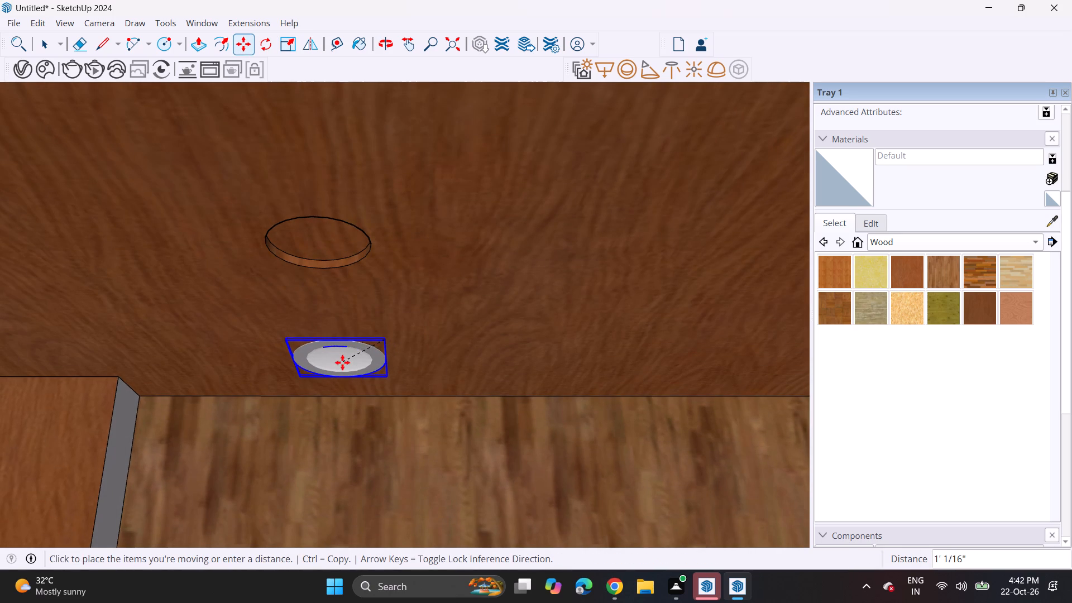
click(342, 362)
Copy the downlight into the other three recesses on the ceiling border above the headboard wall.
click(346, 365)
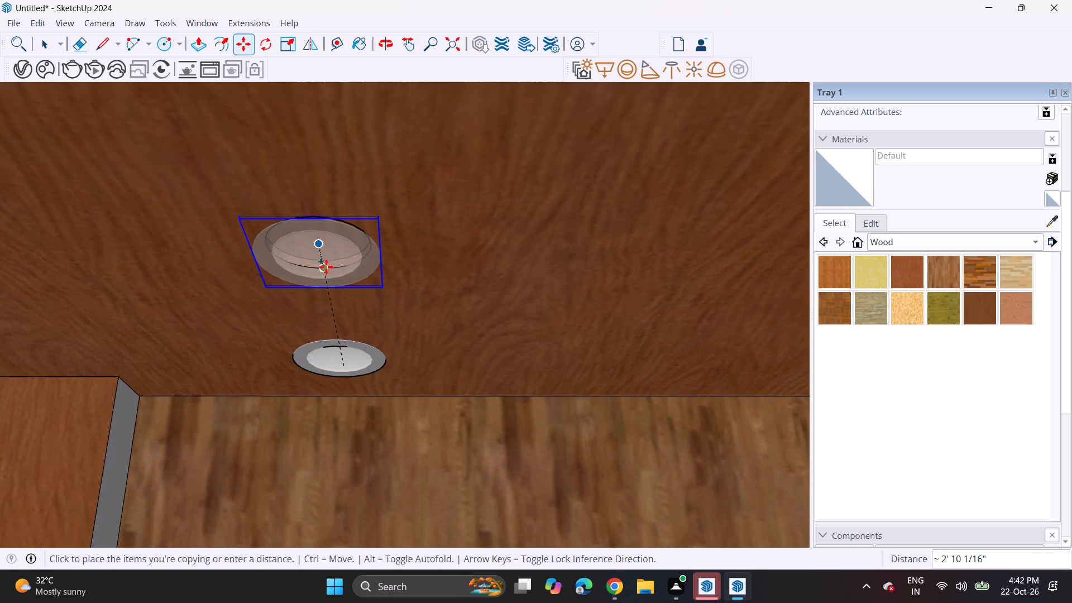
click(326, 269)
scroll(333, 269, down, 6)
click(334, 271)
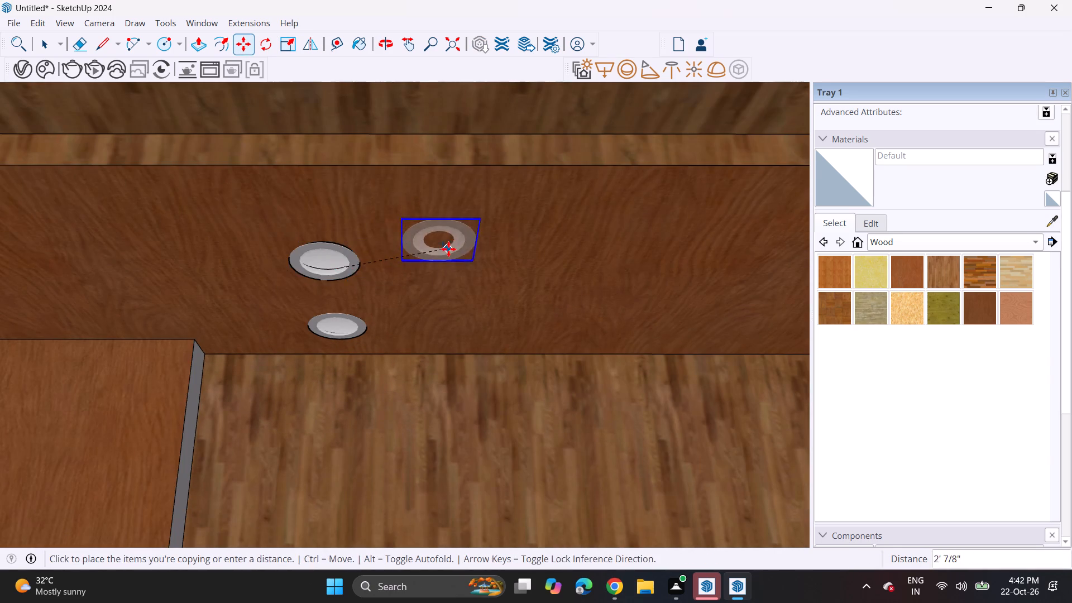
shift+middle_drag(443, 249, 8, 245)
scroll(546, 242, up, 1)
shift+middle_drag(451, 247, 96, 260)
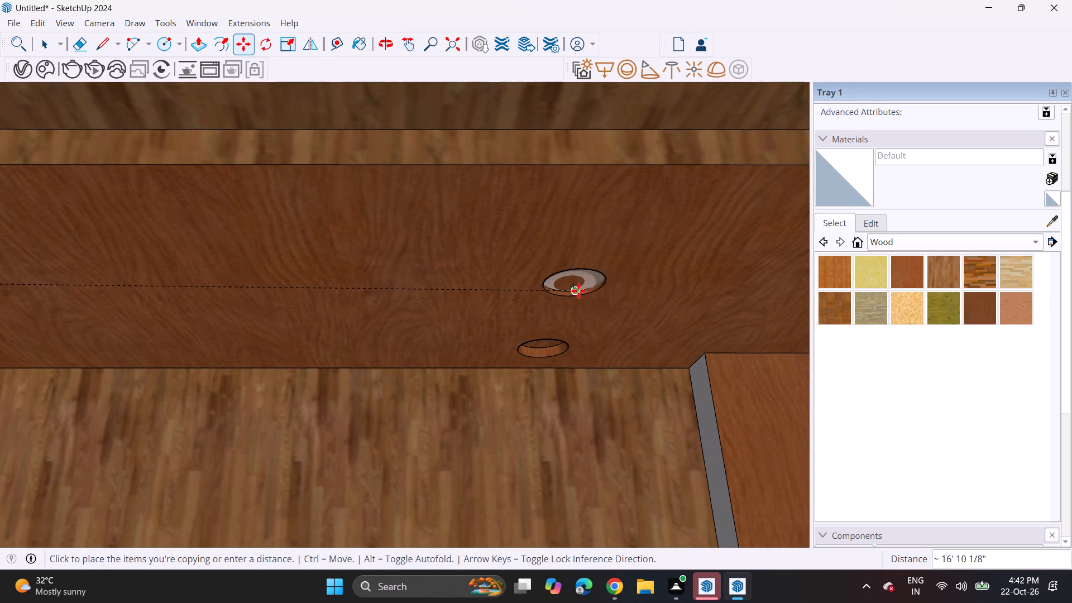
click(577, 294)
ctrl+click(576, 294)
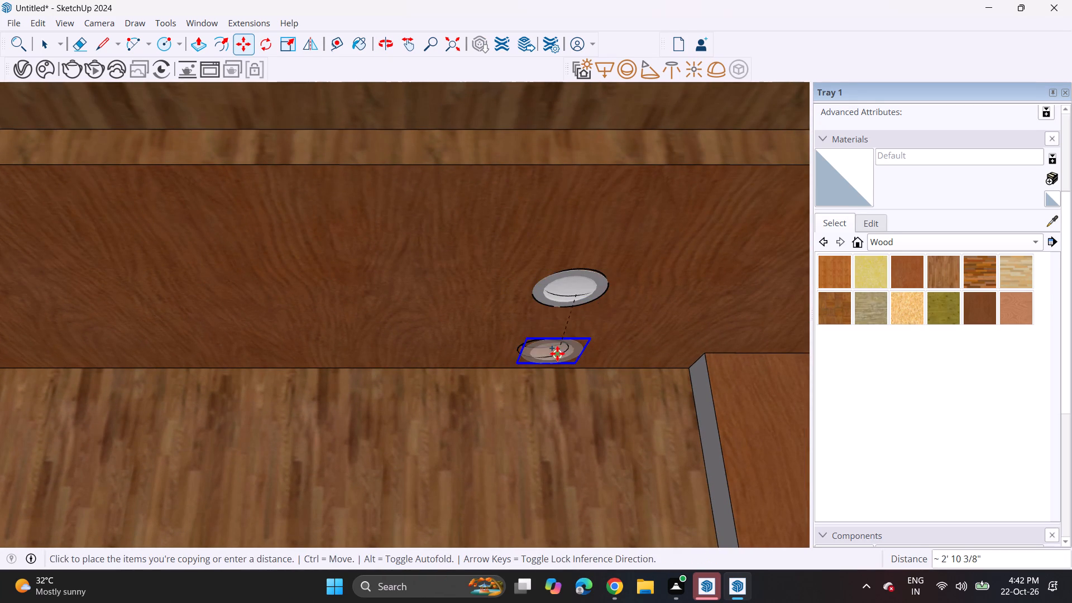
click(549, 356)
Copy a downlight from the headboard wall into the recess on the ceiling border alongside the curtains.
scroll(553, 362, down, 7)
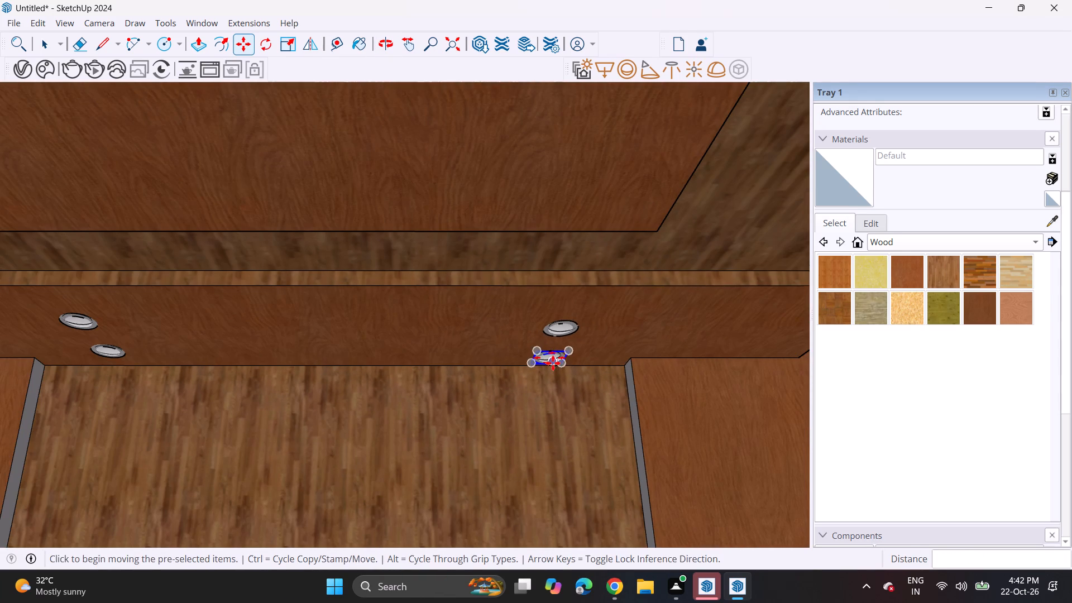
click(552, 362)
shift+middle_drag(582, 283, 323, 233)
scroll(502, 216, down, 6)
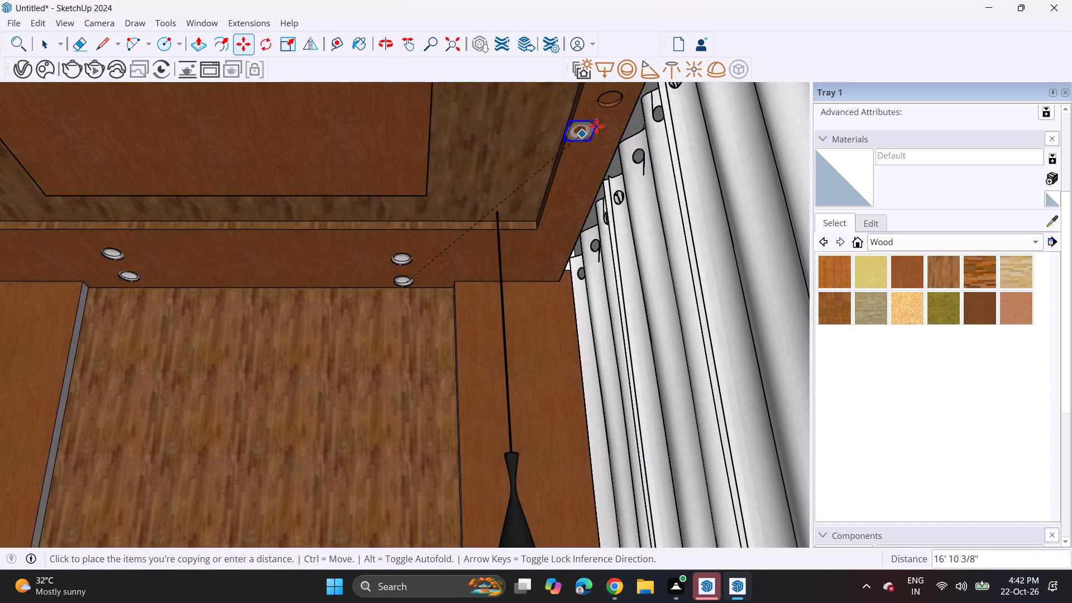
shift+middle_drag(607, 117, 590, 193)
scroll(601, 175, up, 6)
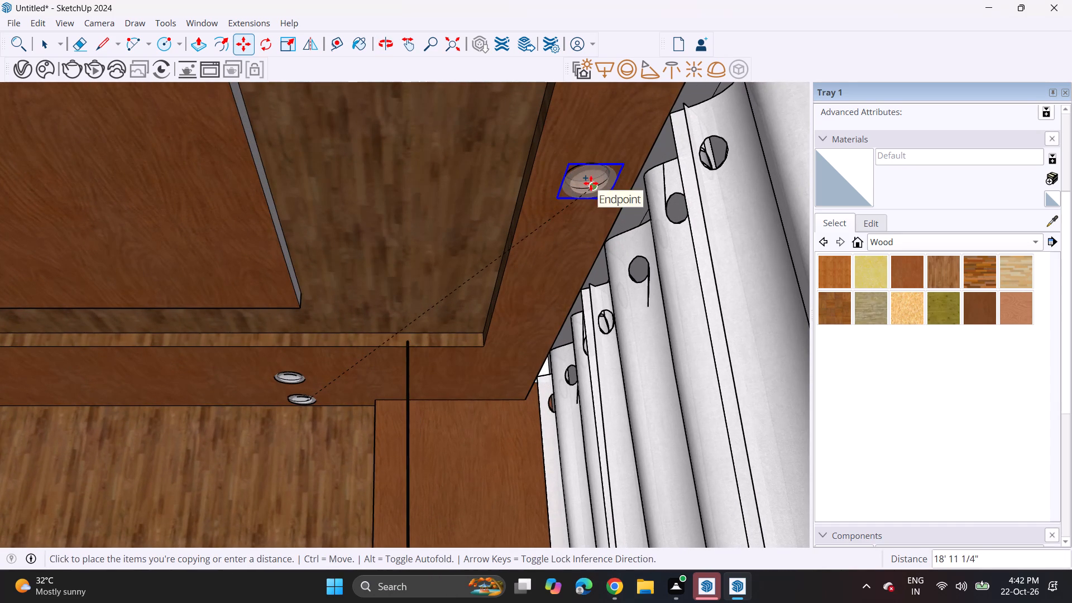
click(590, 188)
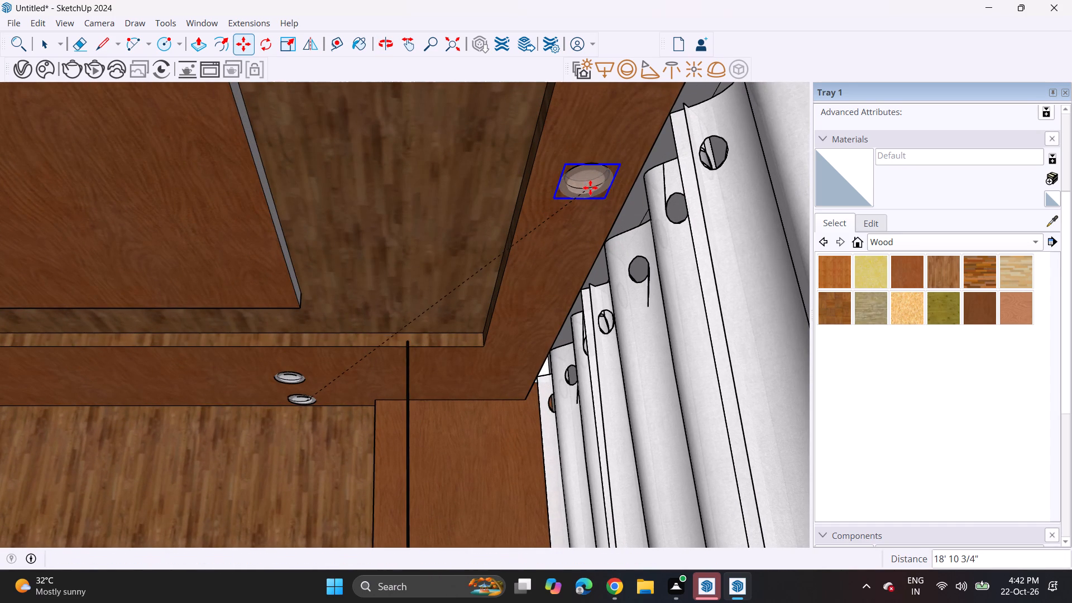
Copy the downlight from the curtain side into the recess on the ceiling border above the sliding doors.
click(592, 194)
scroll(494, 218, down, 8)
shift+middle_drag(431, 248, 831, 211)
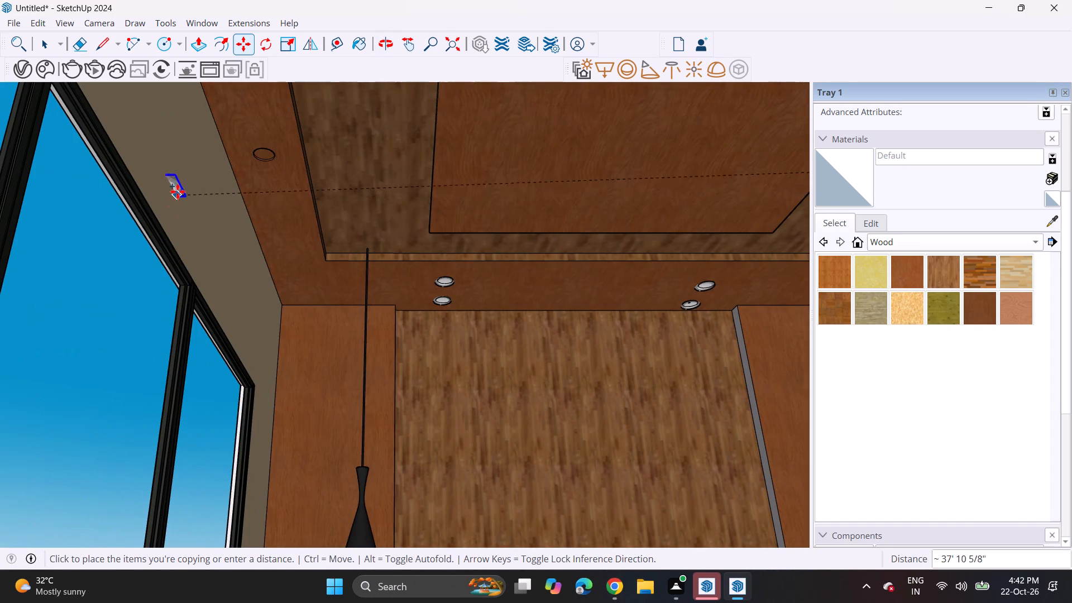
scroll(271, 164, up, 5)
click(274, 165)
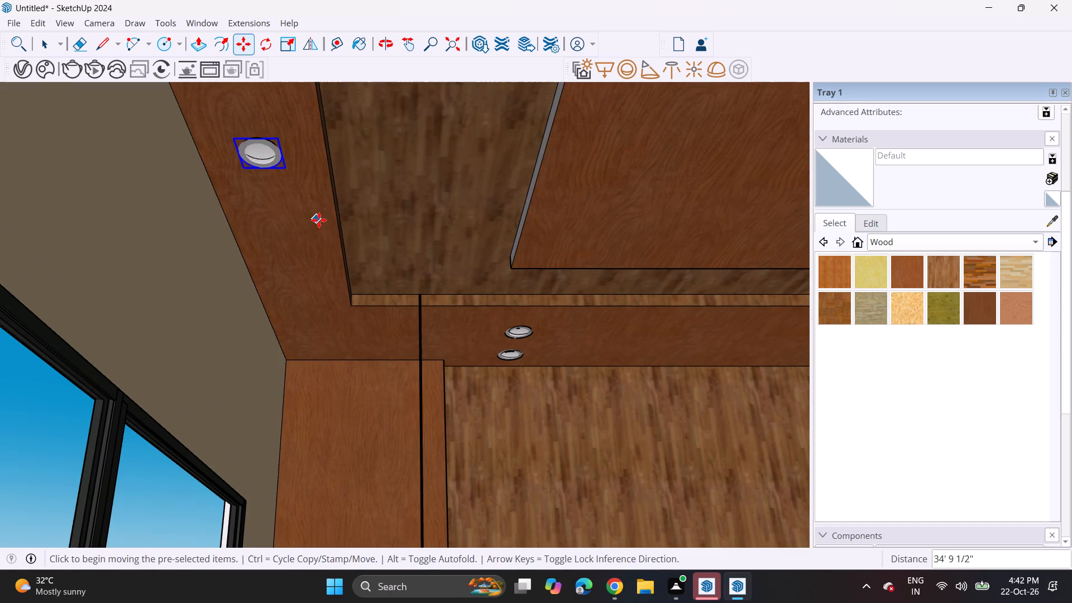
key(space)
click(338, 236)
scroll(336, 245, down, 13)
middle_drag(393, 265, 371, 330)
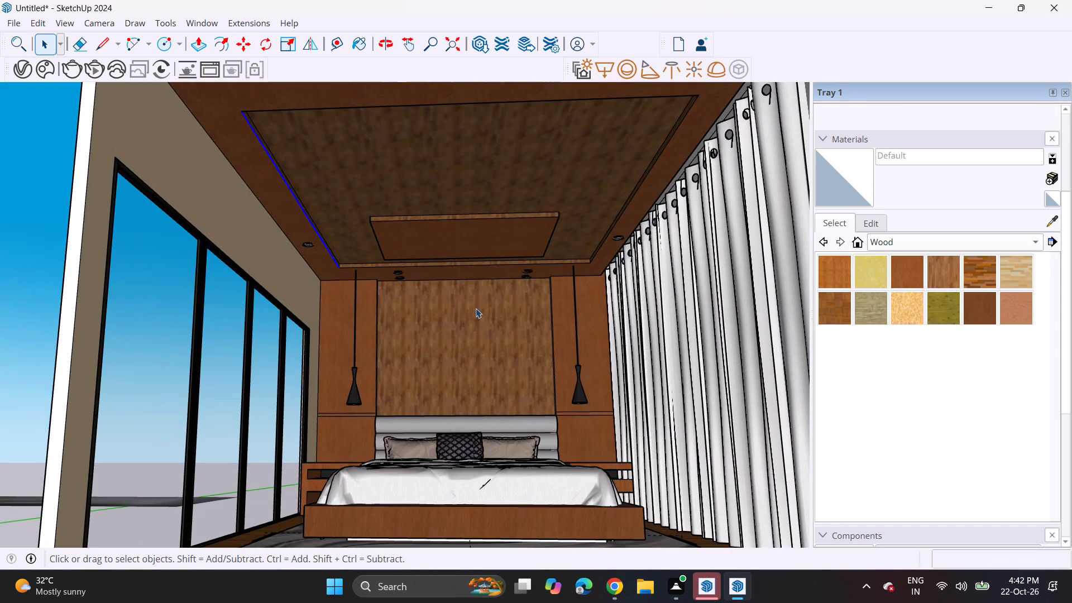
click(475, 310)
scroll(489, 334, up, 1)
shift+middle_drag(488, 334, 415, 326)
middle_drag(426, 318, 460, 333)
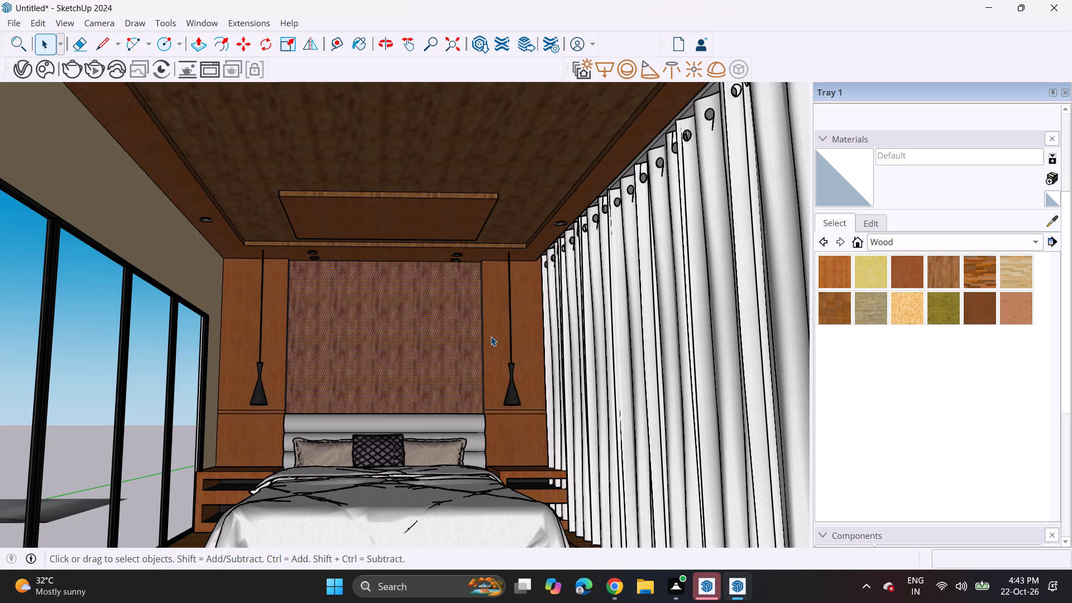
Examine the bedroom from the open front, including the ceiling downlights, curtains and bed.
scroll(491, 336, down, 4)
shift+middle_drag(498, 344, 506, 298)
middle_drag(501, 308, 494, 361)
scroll(473, 382, up, 2)
middle_drag(470, 382, 466, 381)
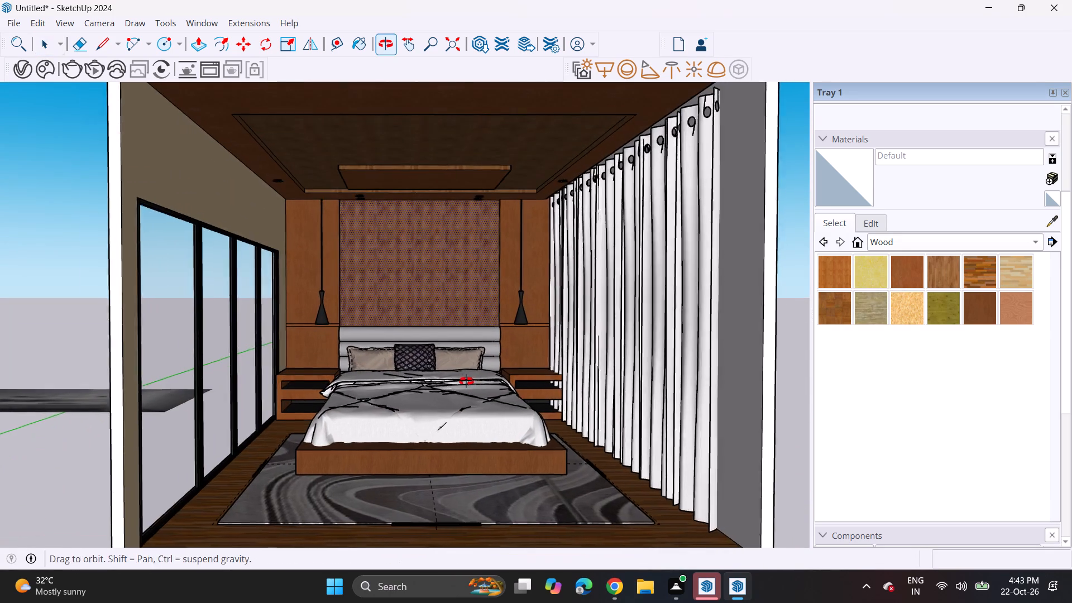
middle_drag(466, 381, 457, 382)
shift+middle_drag(455, 383, 469, 379)
scroll(469, 379, up, 1)
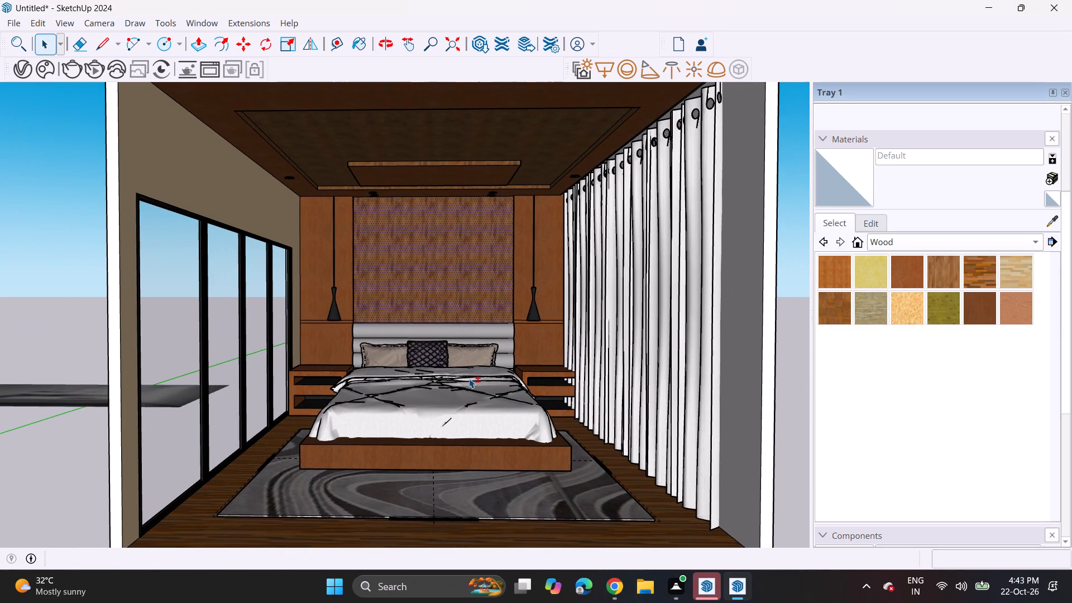
scroll(469, 379, up, 1)
Delete the leftover objects outside the room: the flat textured plane, box, scale figure and upright post.
scroll(469, 379, down, 14)
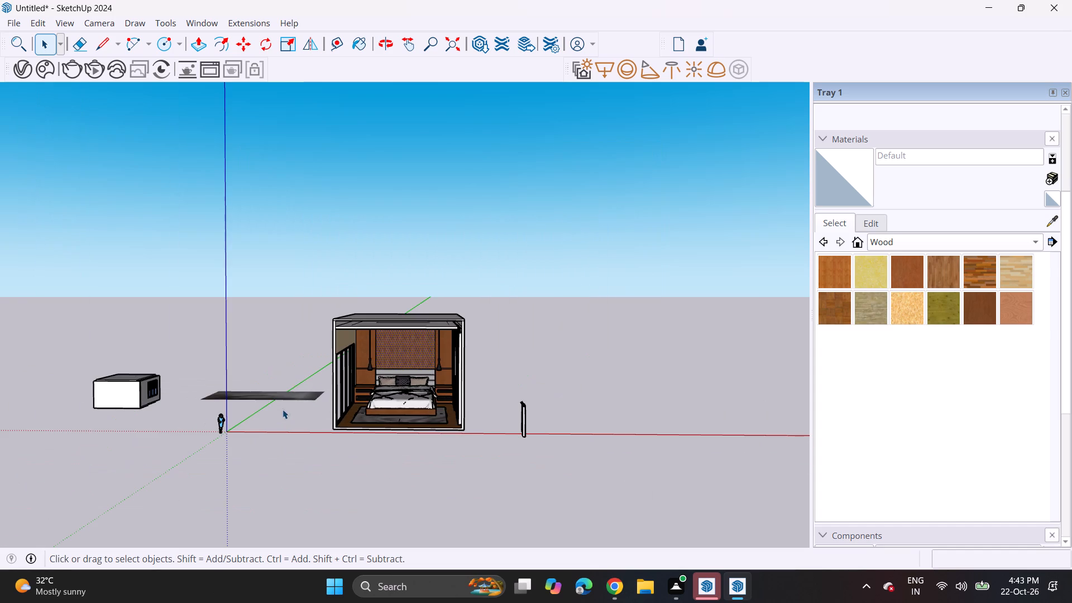
click(279, 396)
drag(264, 289, 51, 415)
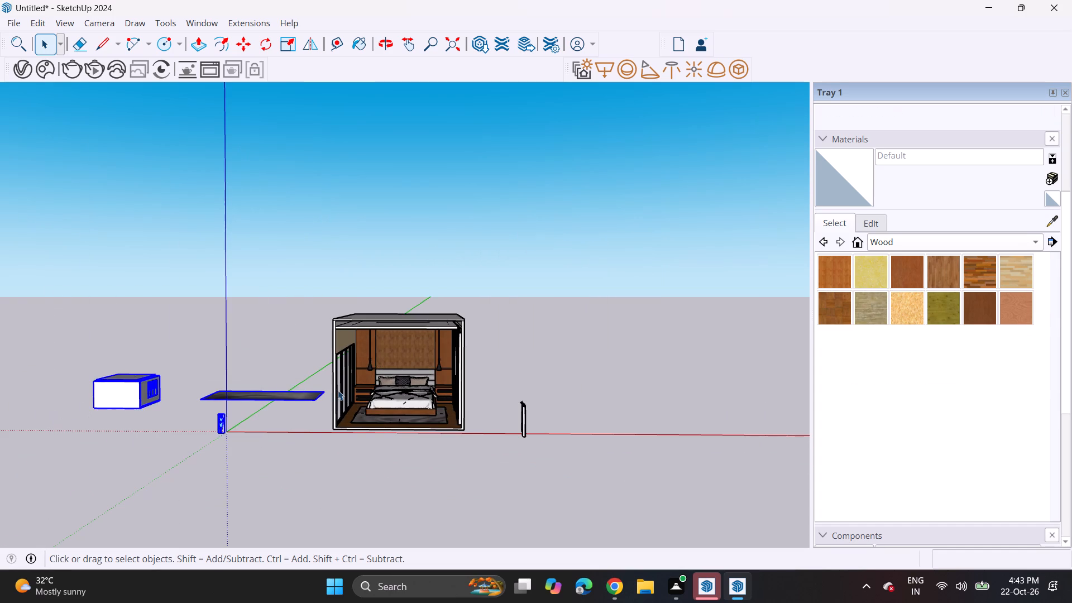
key(Delete)
drag(517, 349, 573, 449)
key(Delete)
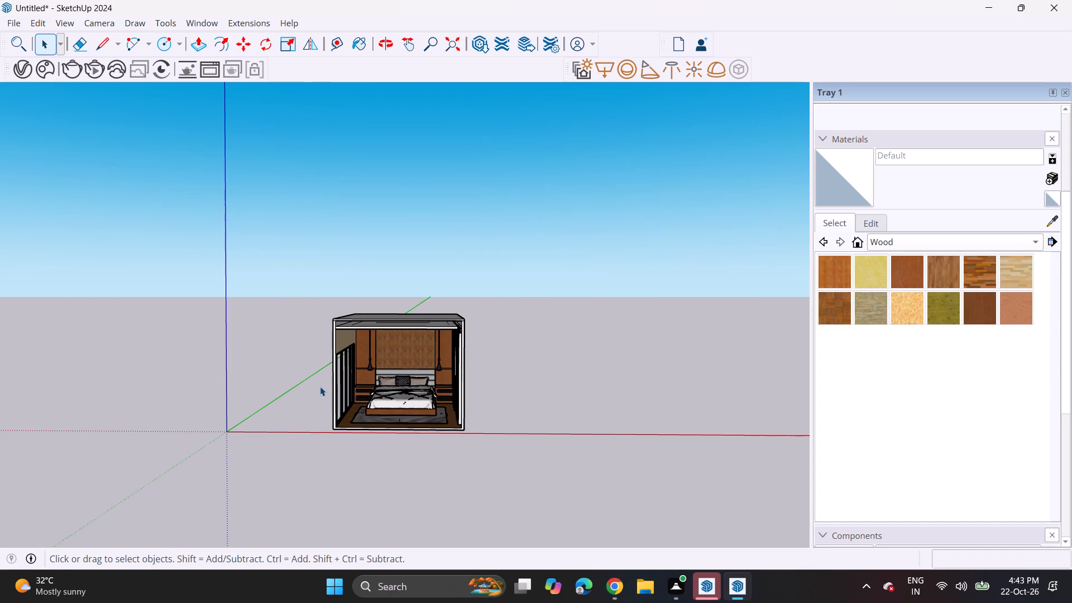
Examine the bedroom interior and ceiling from the foot of the bed at several angles and distances.
scroll(386, 310, up, 9)
middle_drag(392, 402, 395, 346)
scroll(395, 347, up, 2)
shift+middle_drag(407, 343, 407, 329)
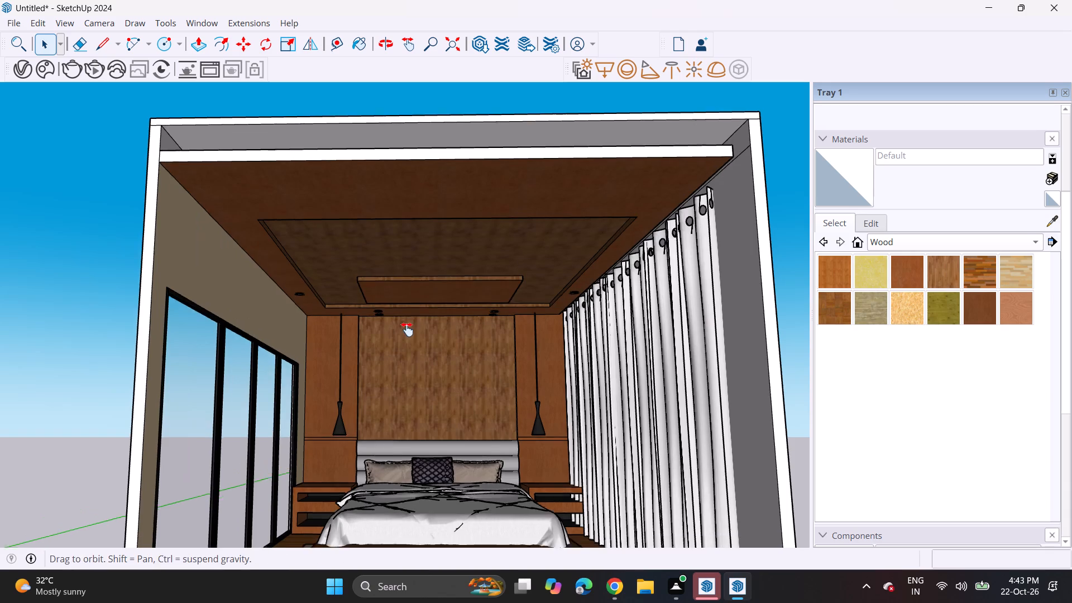
shift+middle_drag(407, 329, 406, 300)
scroll(406, 300, up, 1)
middle_drag(405, 300, 401, 323)
shift+middle_drag(413, 334, 409, 263)
shift+scroll(413, 334, up, 1)
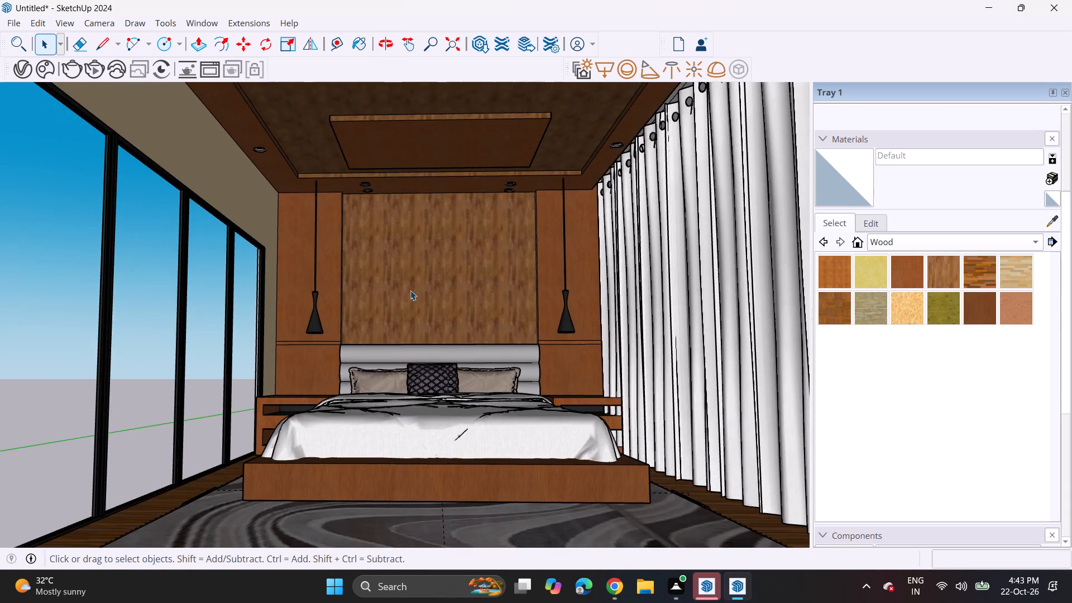
scroll(410, 292, down, 3)
middle_drag(408, 302, 427, 343)
scroll(409, 328, up, 2)
middle_drag(406, 327, 387, 319)
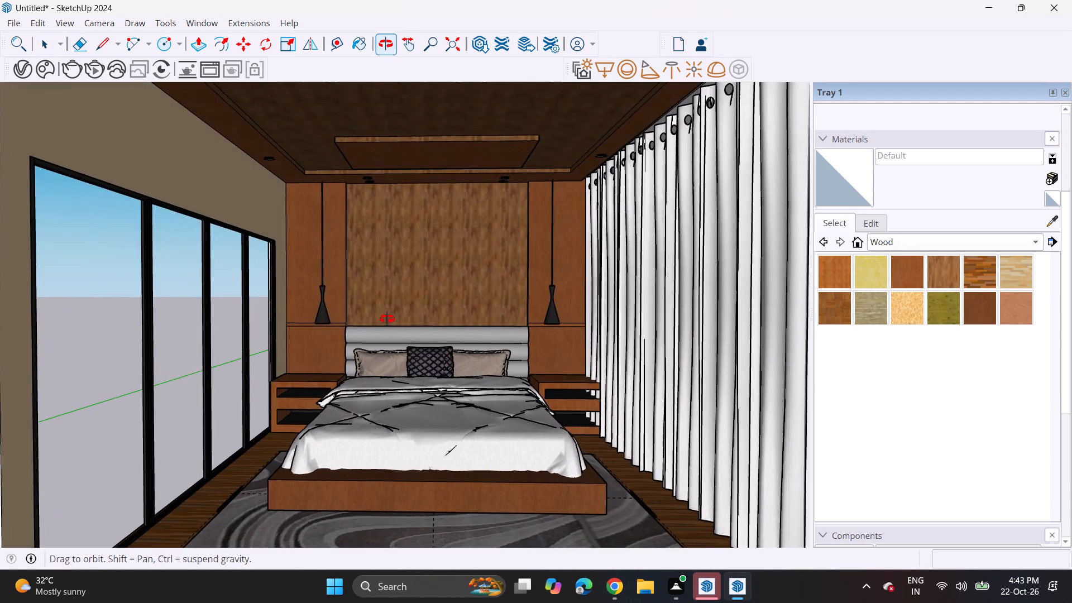
middle_drag(387, 319, 387, 318)
scroll(386, 316, down, 2)
scroll(386, 317, up, 1)
scroll(356, 308, down, 2)
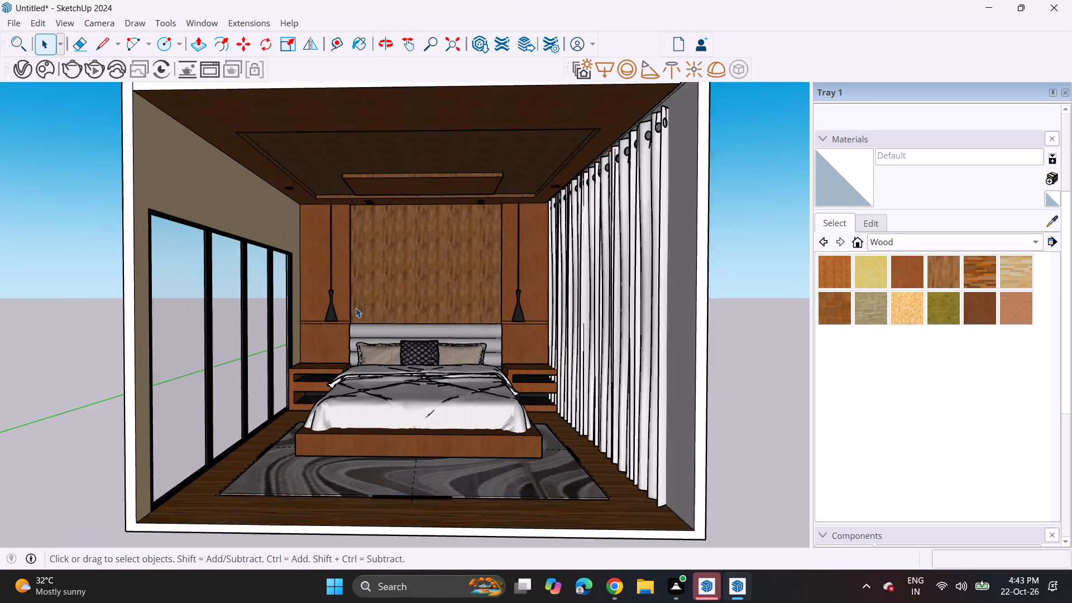
Extend the room's front end about 21' 11" with Push/Pull, bringing the walls, floor, roof slab and false ceiling forward.
scroll(356, 308, down, 1)
click(192, 40)
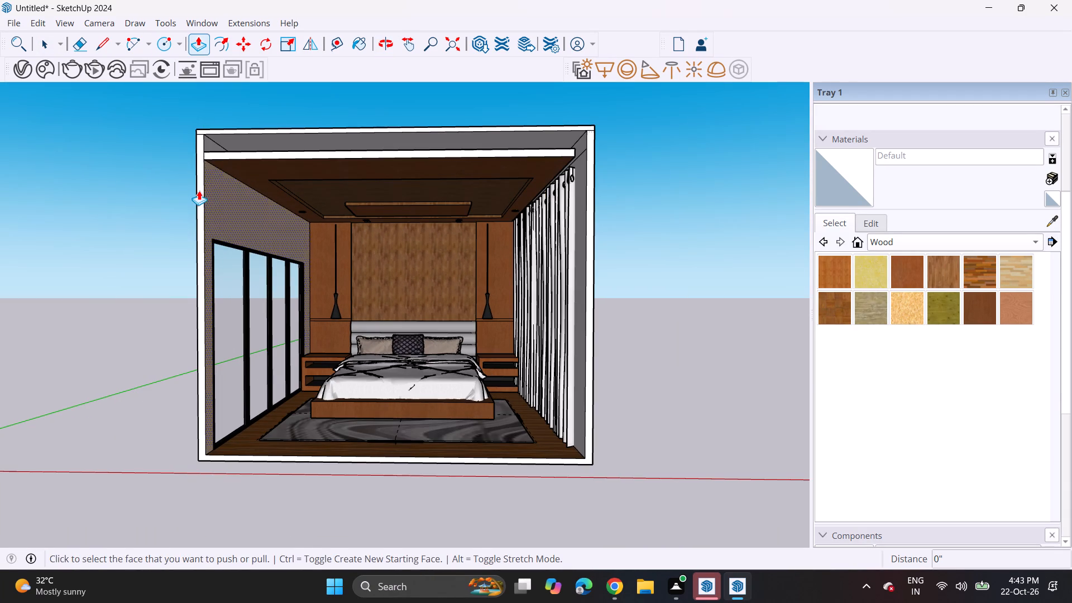
click(199, 190)
click(109, 310)
double_click(276, 128)
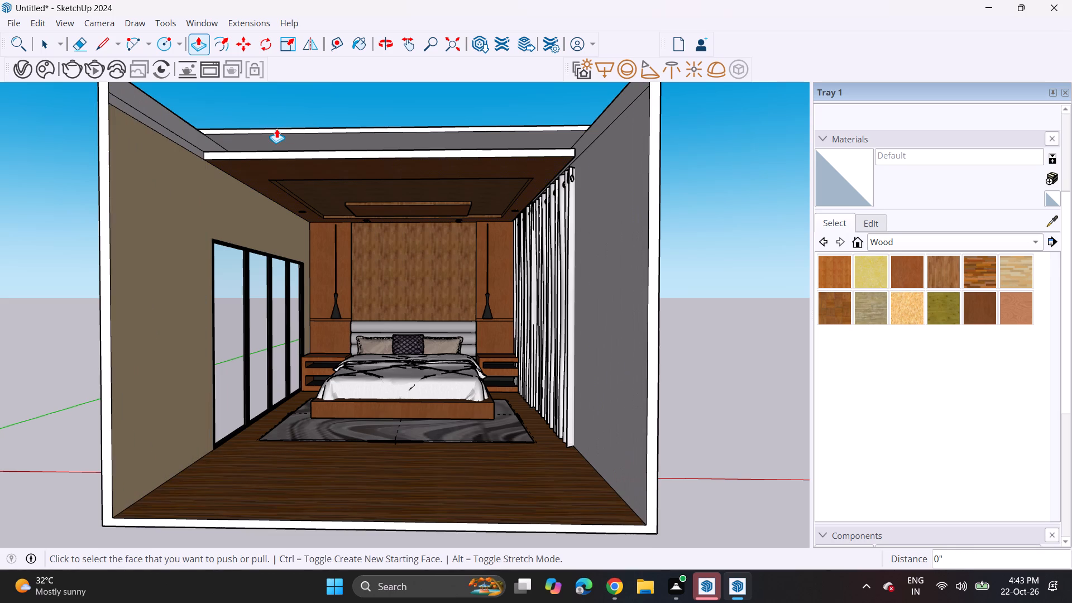
click(276, 135)
key(Escape)
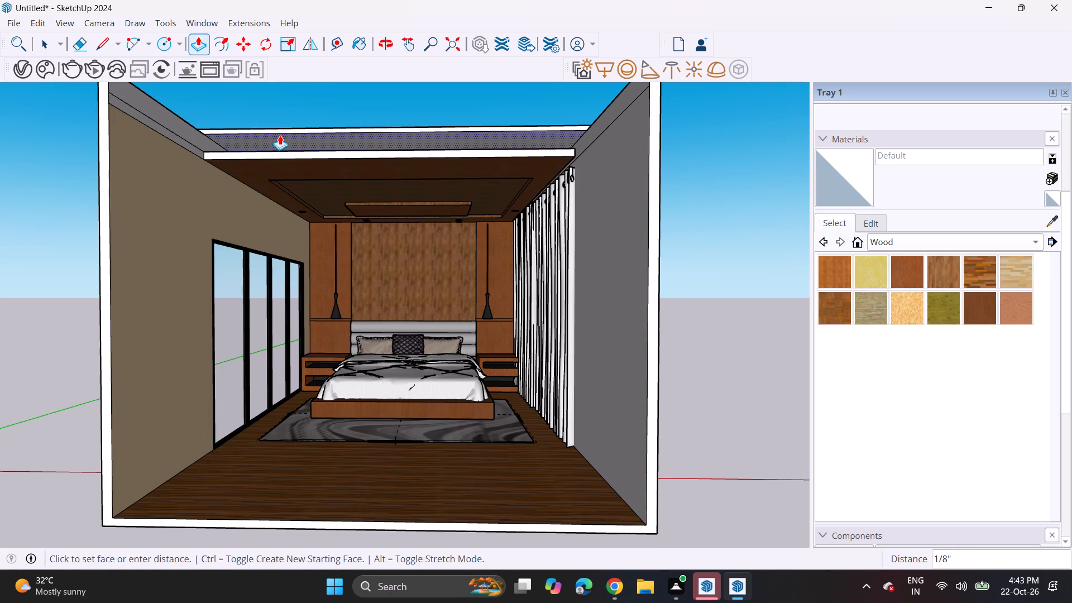
double_click(280, 131)
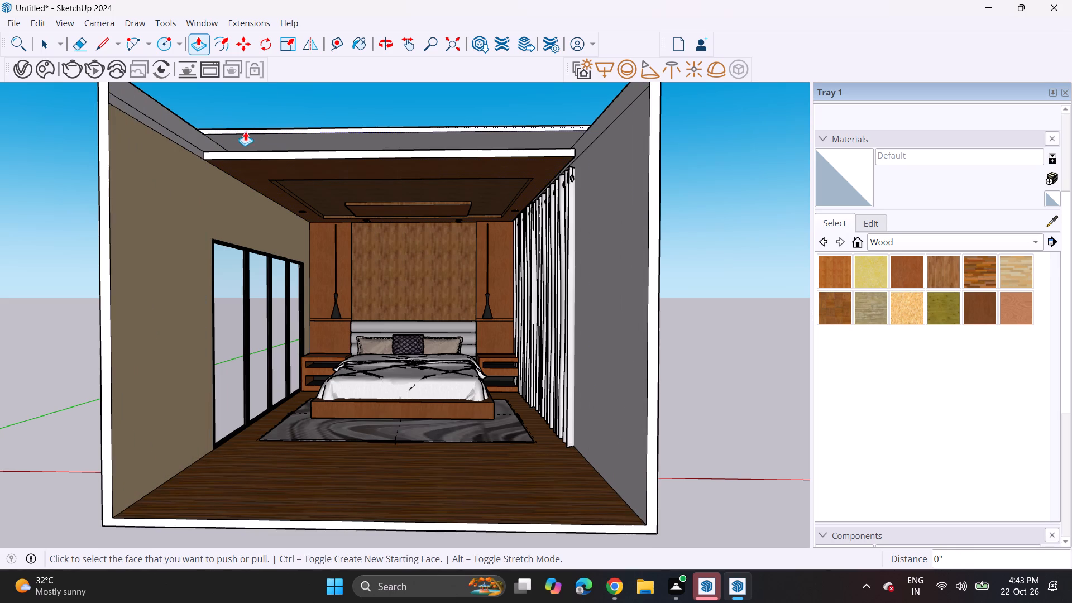
click(247, 133)
click(112, 255)
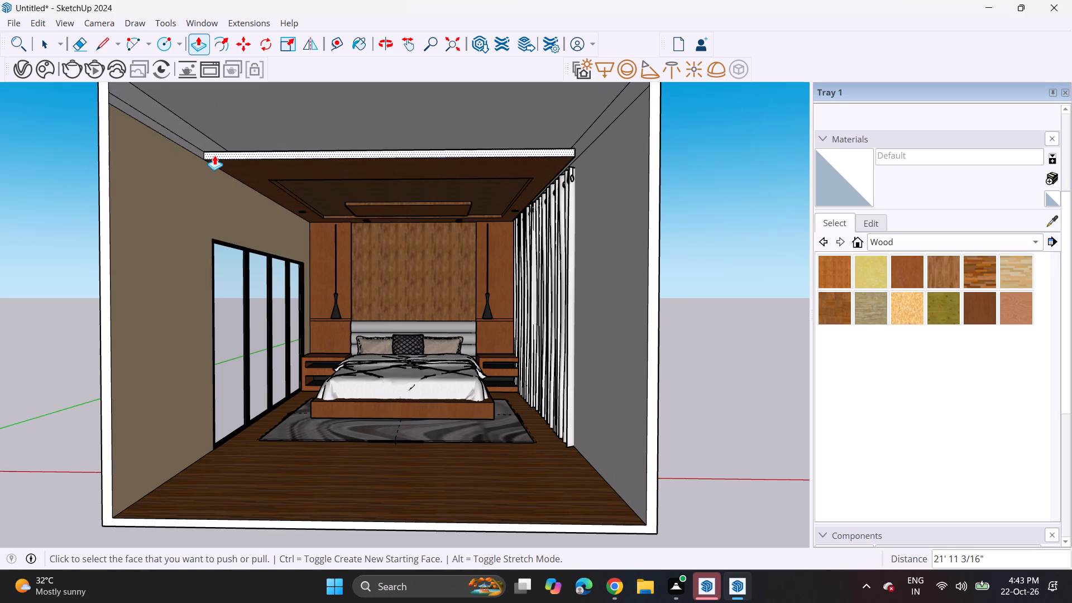
double_click(214, 155)
Examine the extended bedroom's interior, framing the headboard wall, sliding doors and curtains.
middle_drag(270, 253, 295, 249)
scroll(287, 262, up, 4)
middle_drag(306, 286, 297, 283)
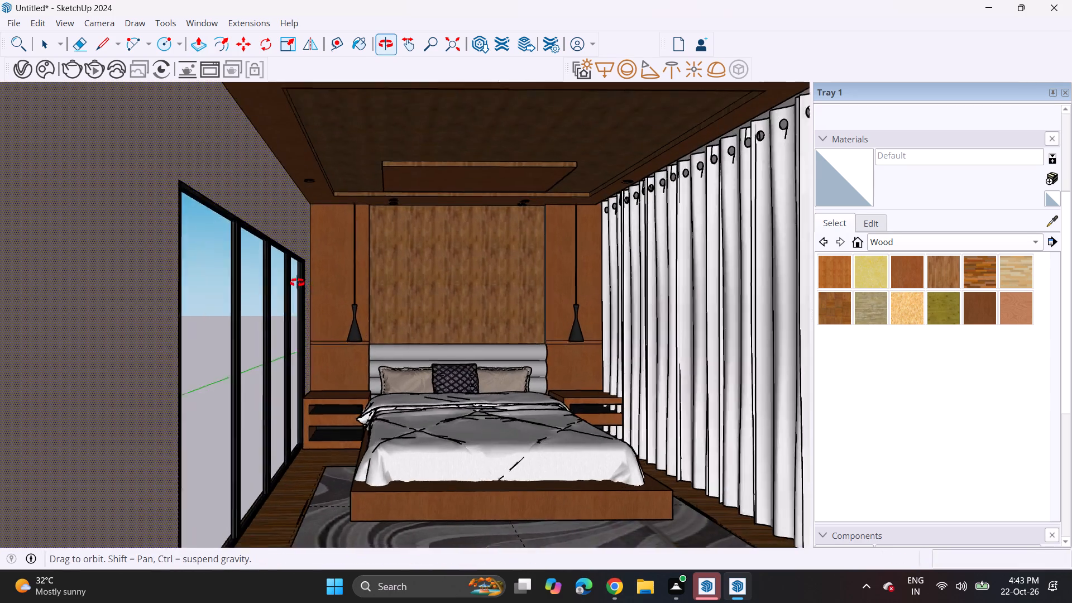
middle_drag(297, 283, 263, 277)
scroll(264, 283, down, 2)
shift+middle_drag(280, 289, 307, 267)
middle_drag(319, 274, 335, 295)
scroll(335, 295, up, 1)
shift+middle_drag(327, 292, 296, 263)
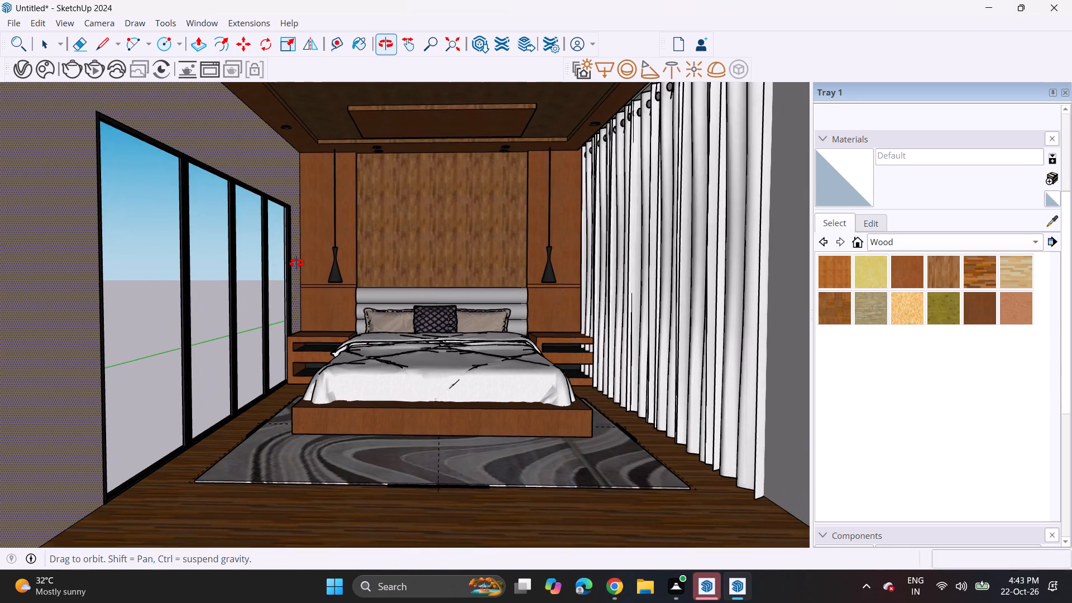
shift+middle_drag(296, 263, 301, 267)
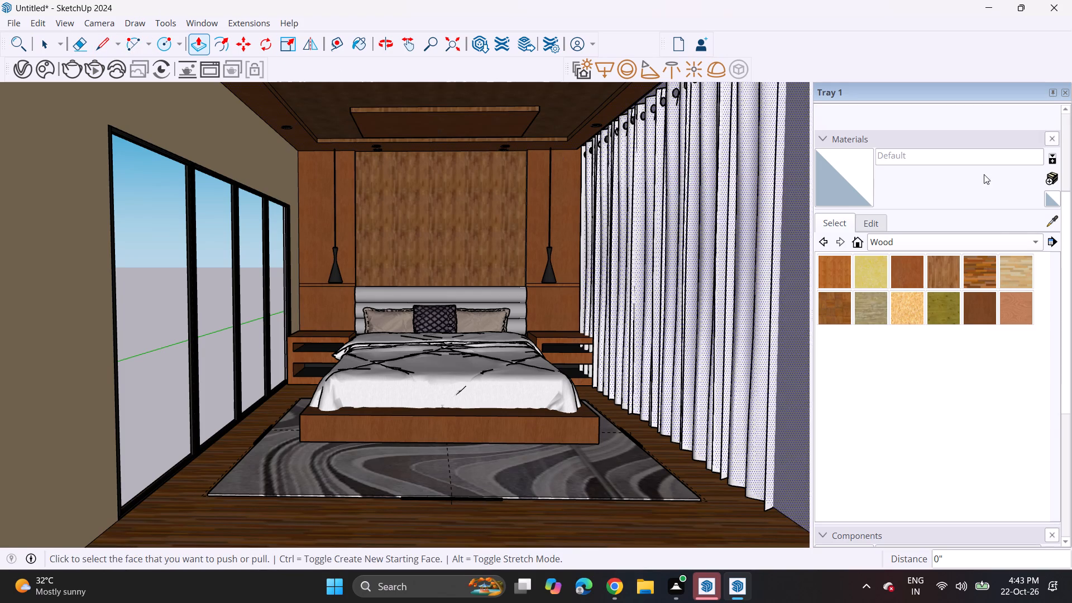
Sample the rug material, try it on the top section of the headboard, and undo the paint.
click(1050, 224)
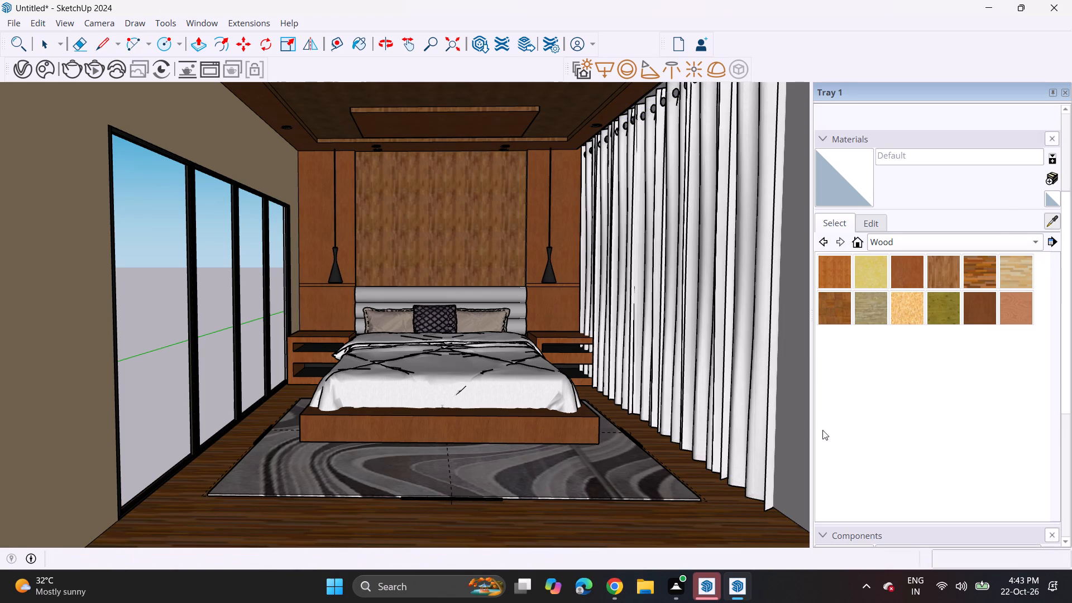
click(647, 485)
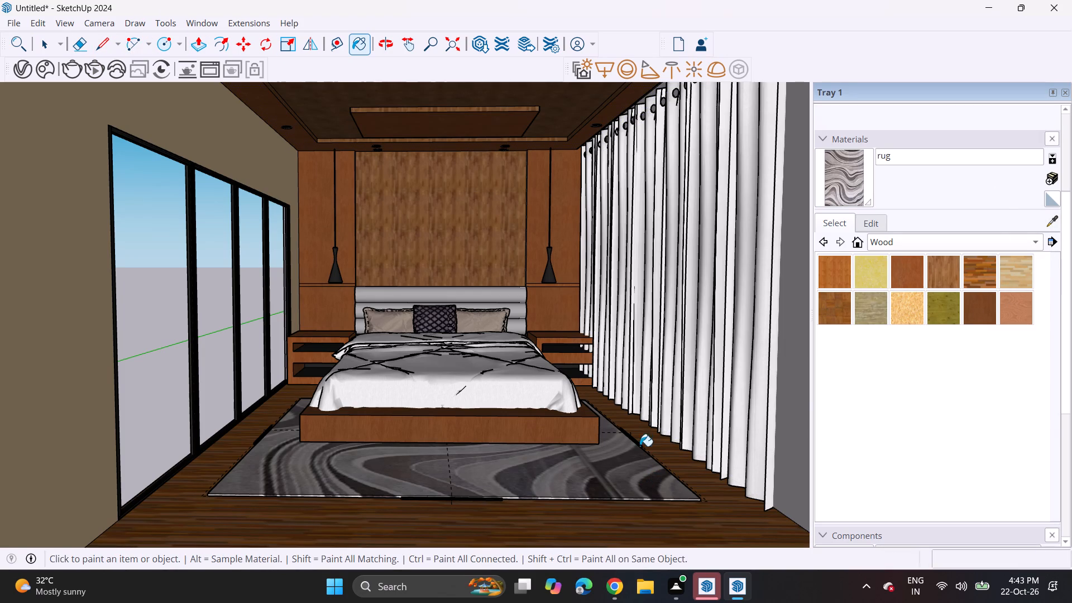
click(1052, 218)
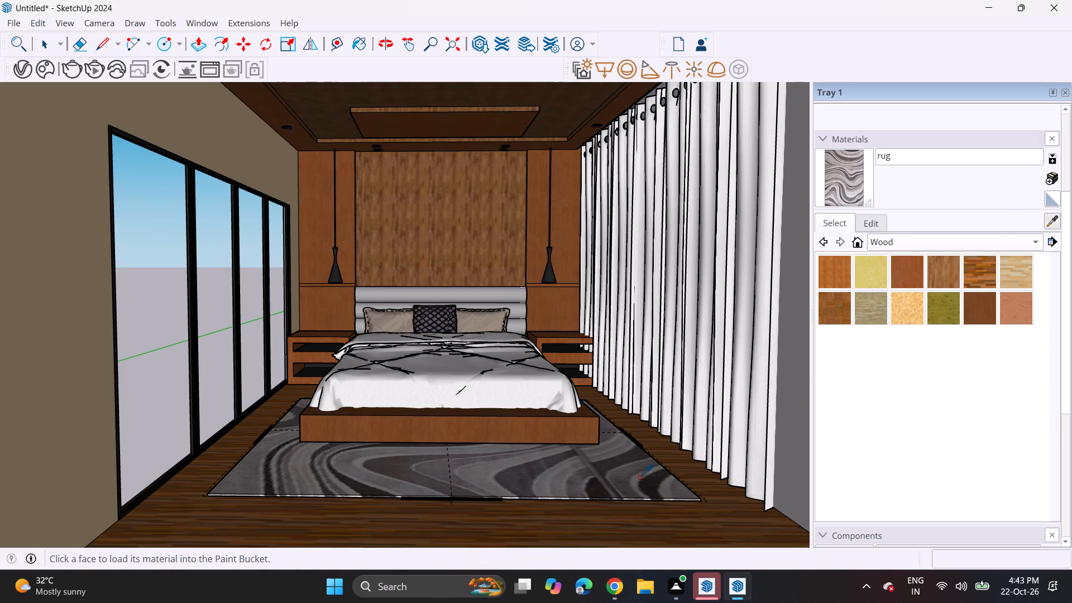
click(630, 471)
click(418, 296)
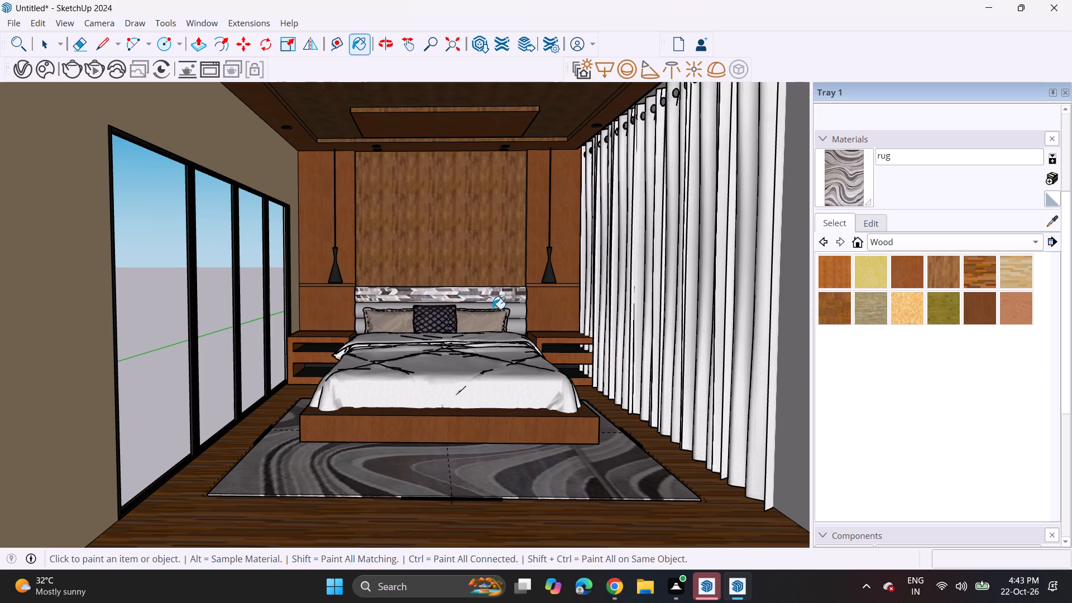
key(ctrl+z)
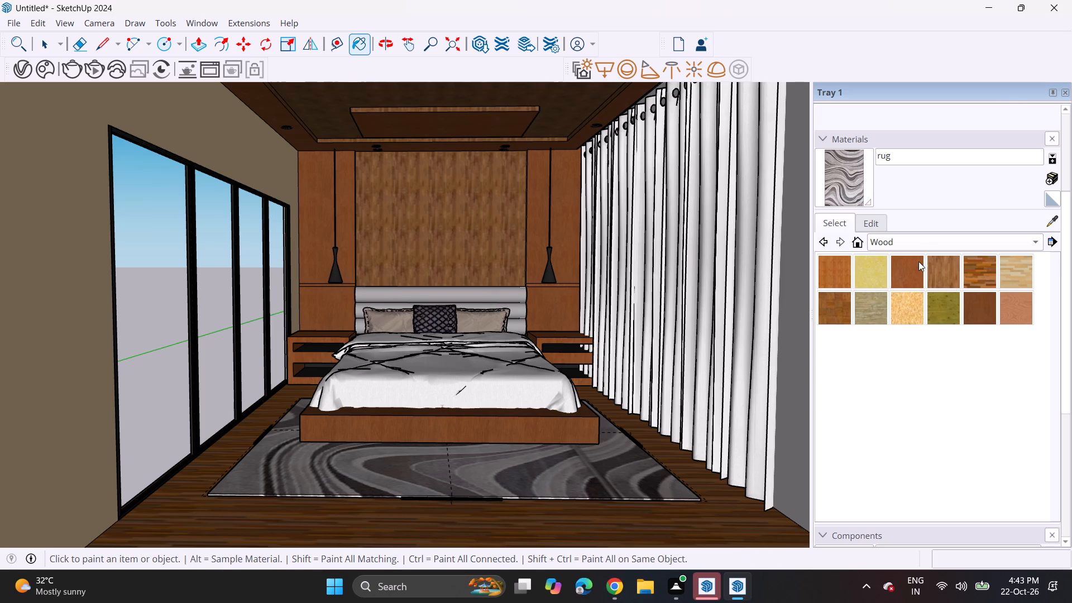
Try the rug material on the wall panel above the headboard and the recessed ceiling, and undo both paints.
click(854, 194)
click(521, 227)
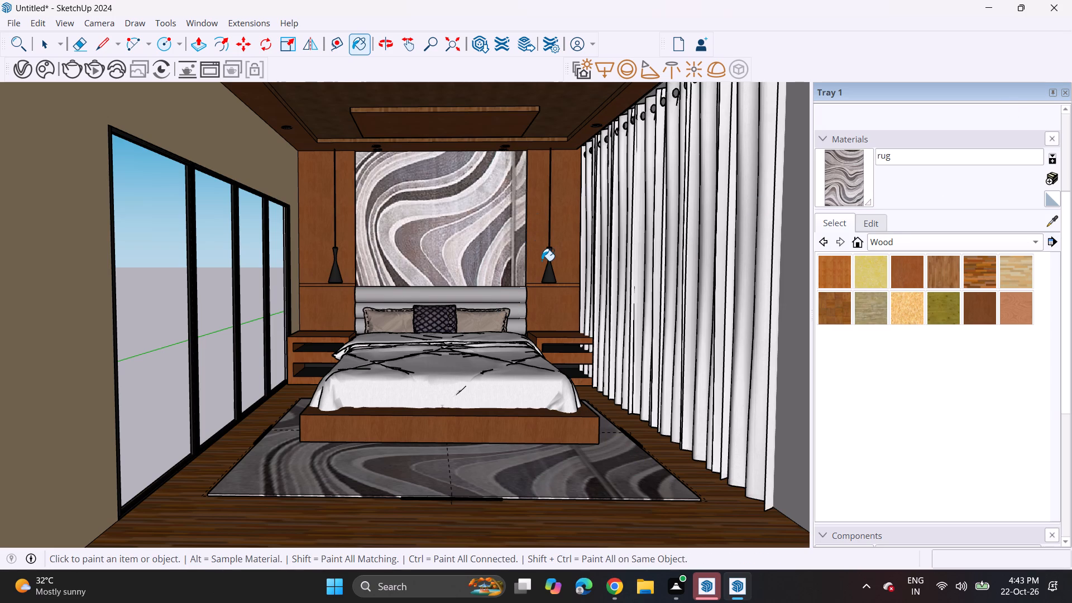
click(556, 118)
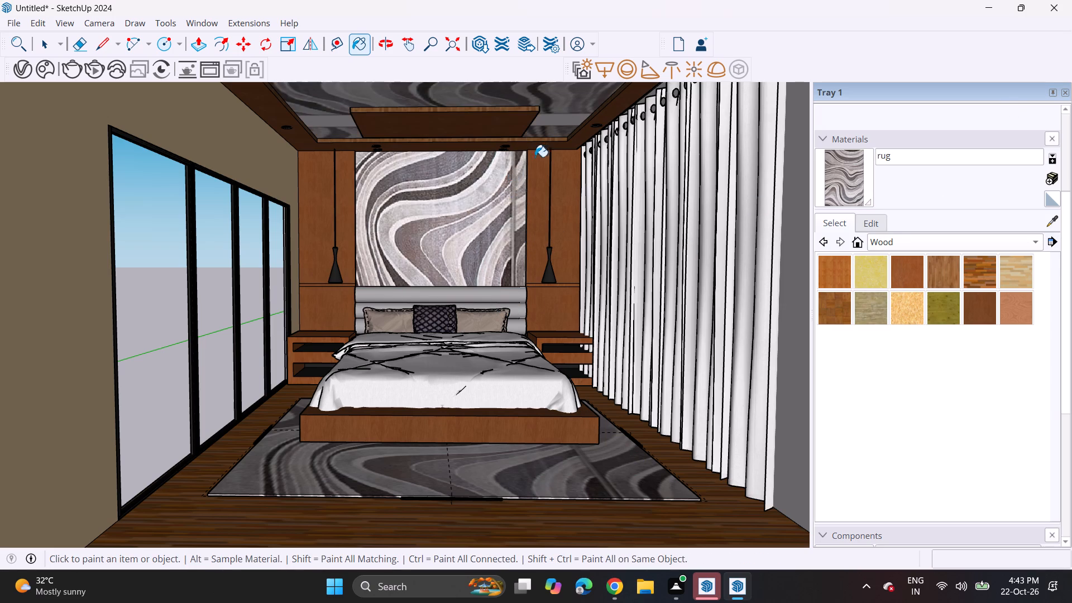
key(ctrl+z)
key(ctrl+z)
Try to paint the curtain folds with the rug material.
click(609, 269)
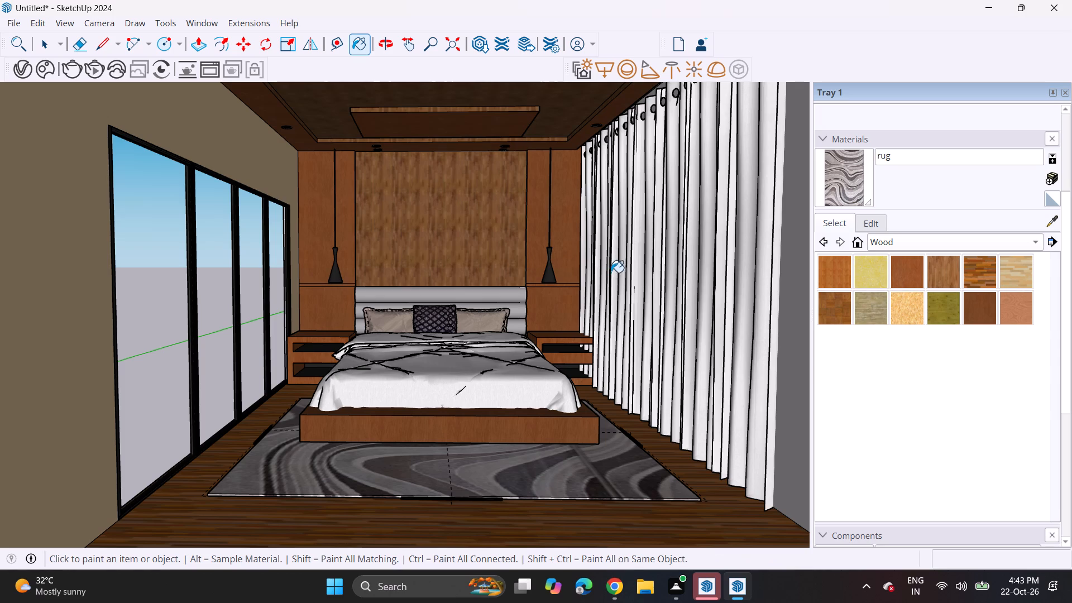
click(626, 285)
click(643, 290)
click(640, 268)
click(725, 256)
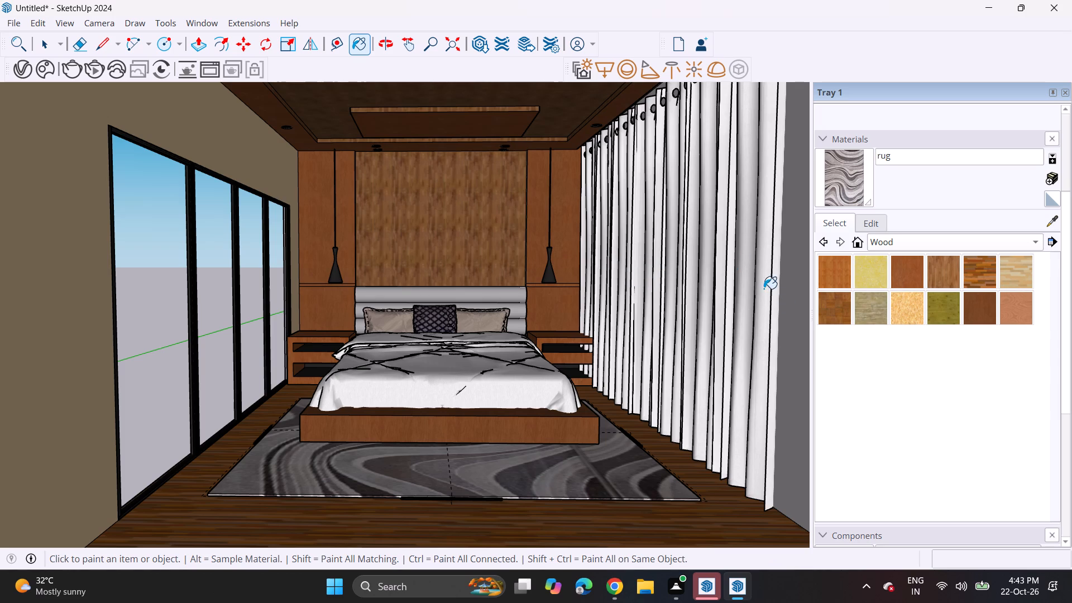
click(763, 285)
Paint the headboard's three horizontal padded sections with dark grey Color M06 from the Colors collection.
click(969, 242)
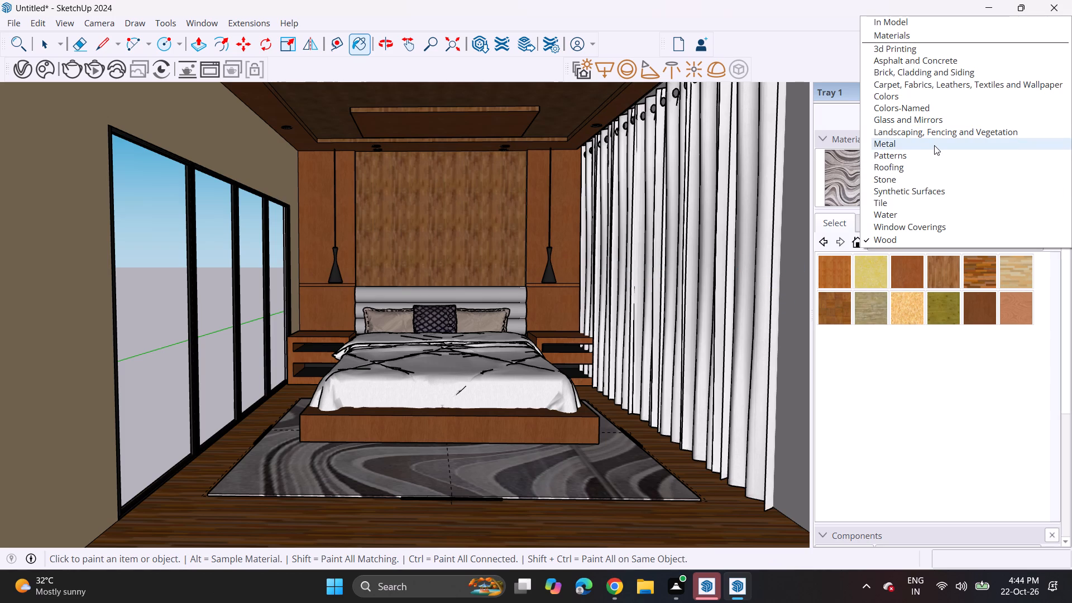
click(914, 97)
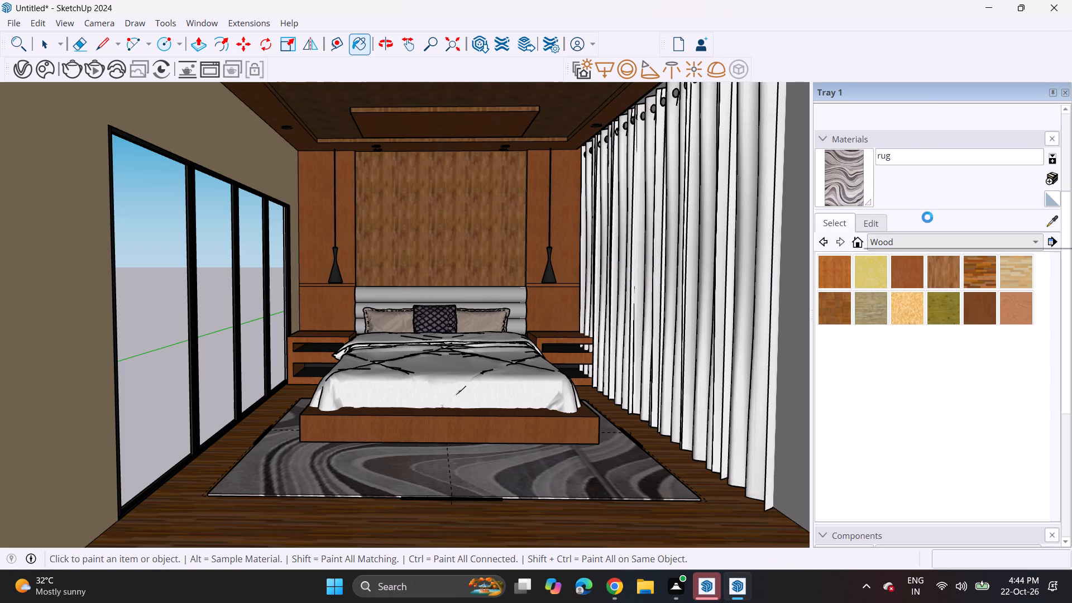
scroll(939, 274, down, 20)
scroll(939, 274, down, 2)
scroll(947, 332, up, 4)
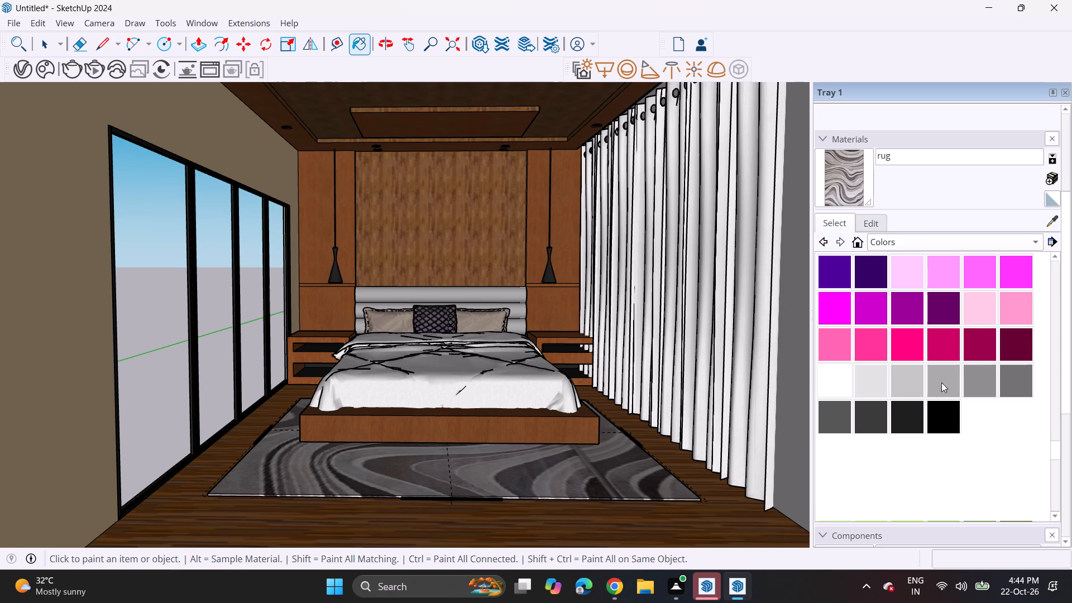
click(836, 425)
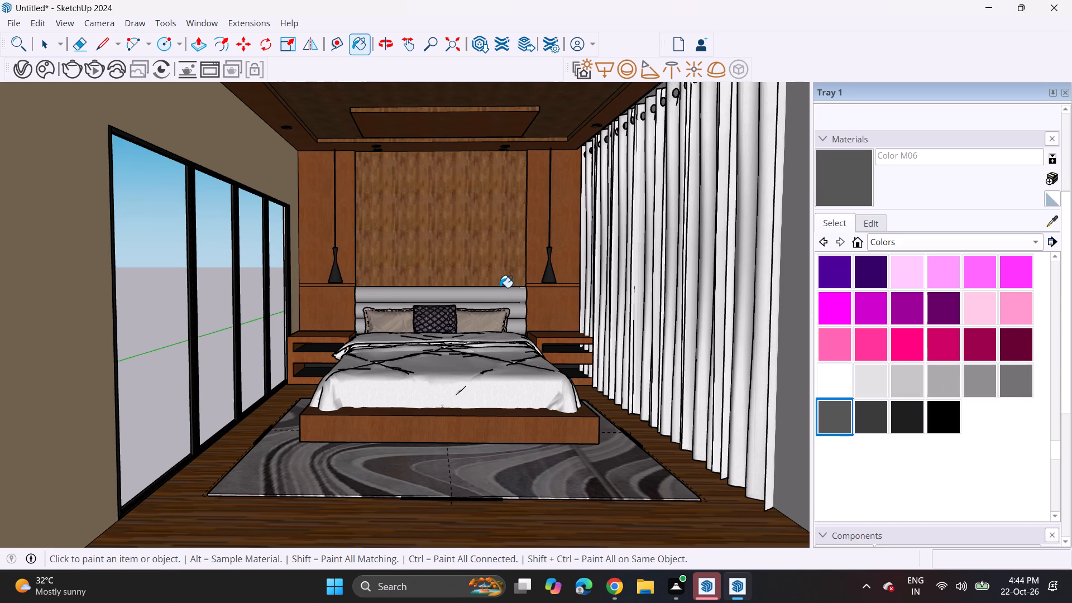
click(502, 297)
click(514, 309)
click(520, 325)
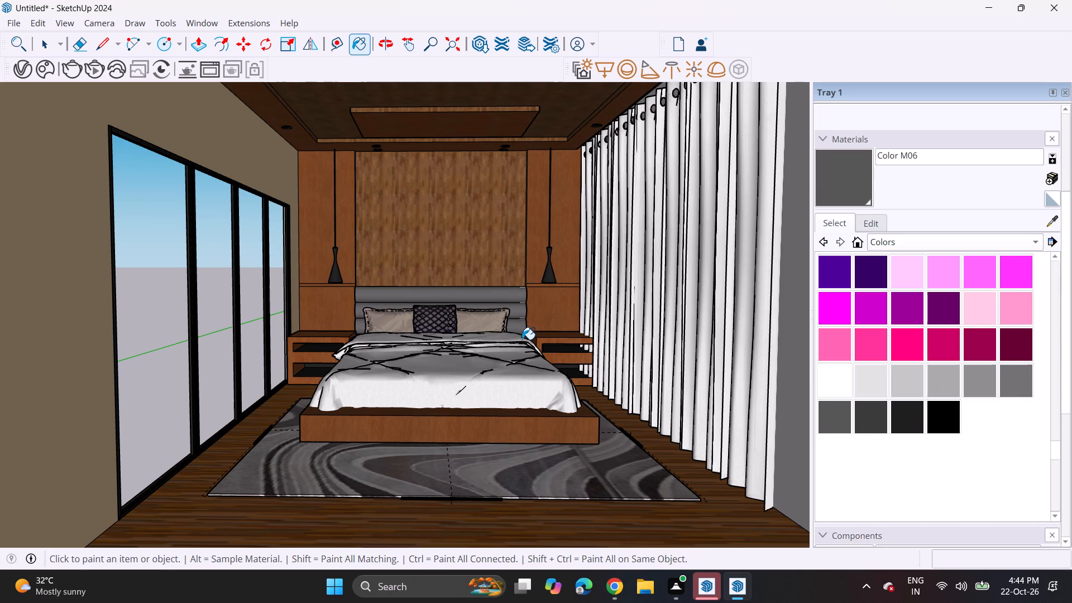
Paint the wall panel behind the pendant light nearest the curtains with Wood Veneer 01 from the Wood collection.
click(843, 220)
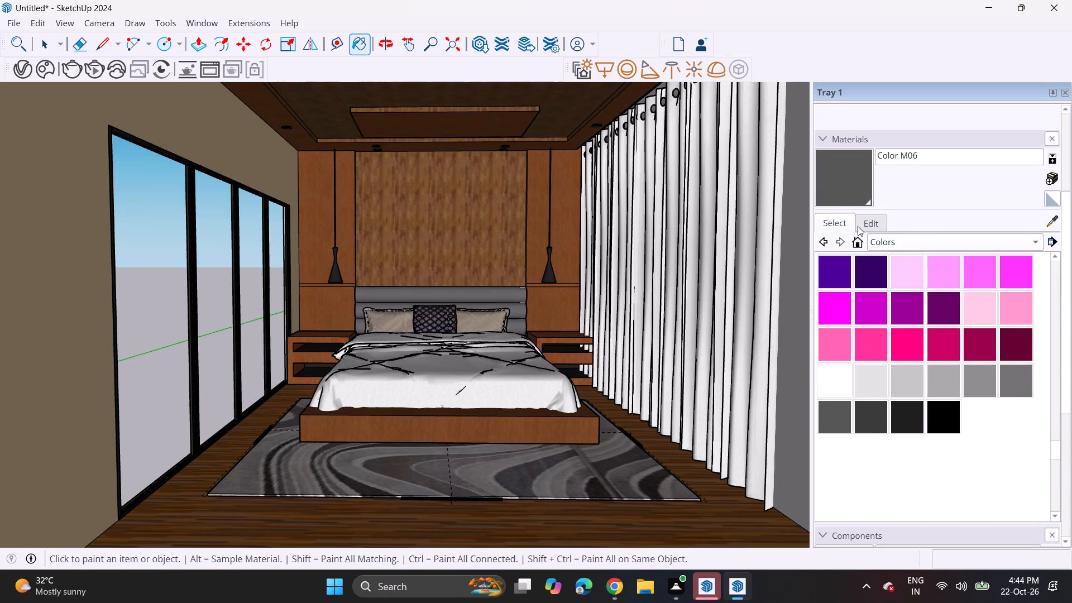
click(858, 226)
click(842, 223)
click(882, 240)
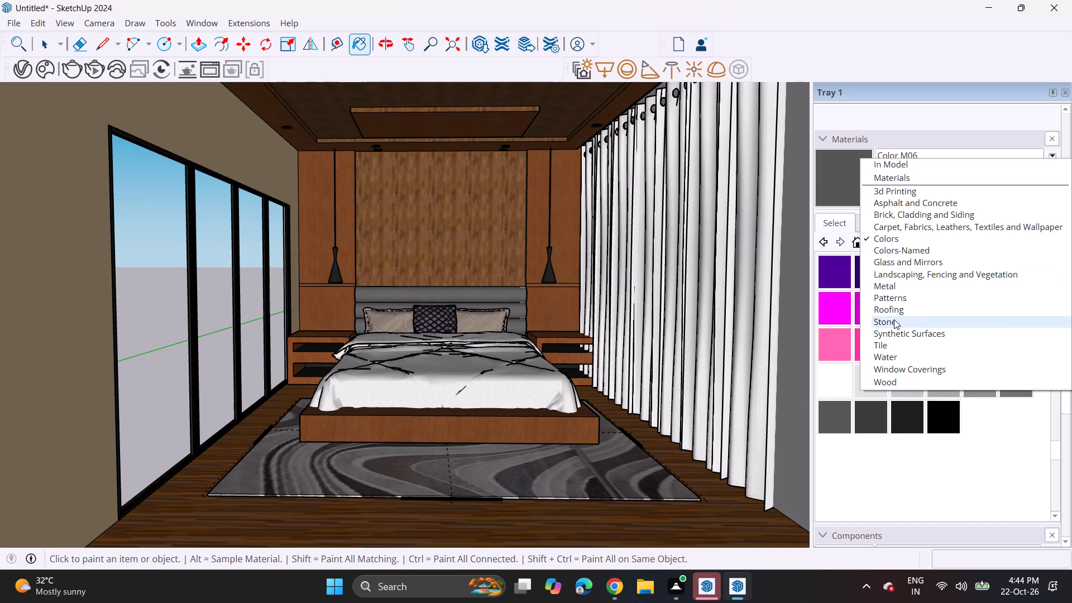
click(896, 385)
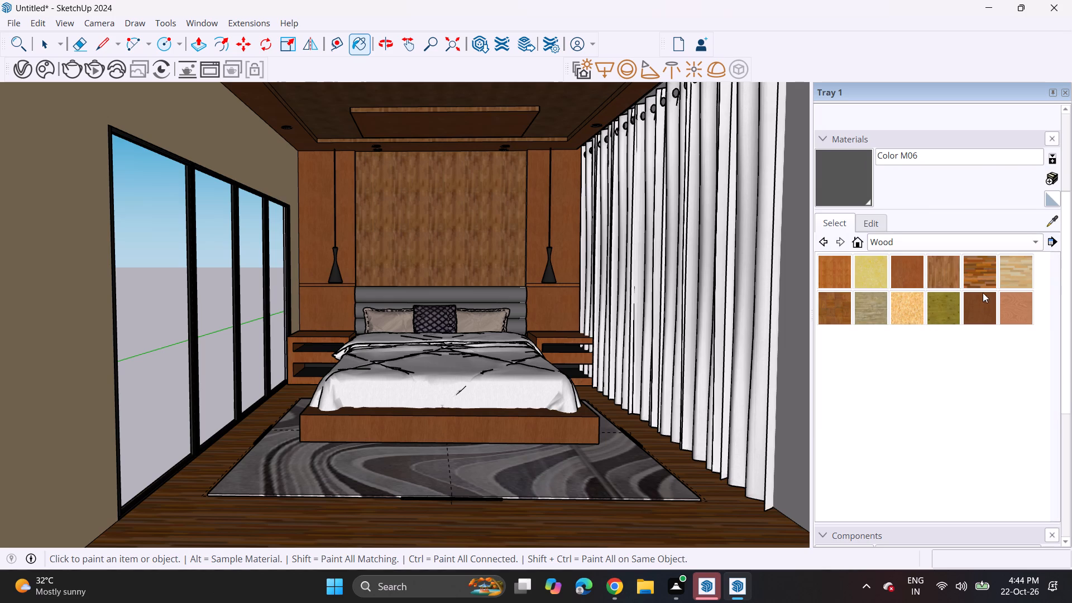
click(965, 243)
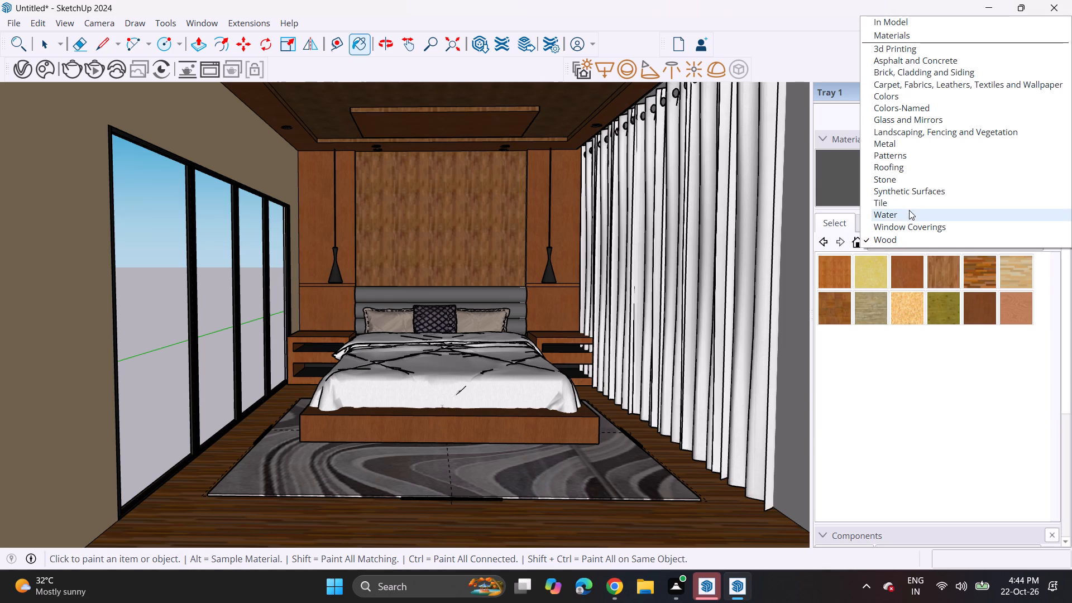
click(973, 314)
click(554, 221)
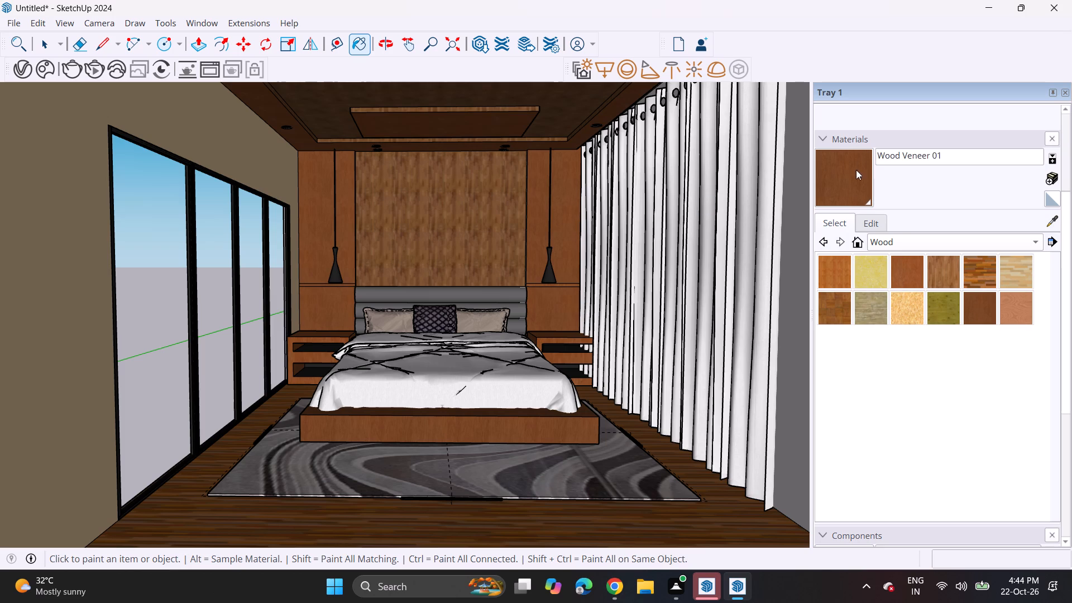
Set the texture size of the Wood Veneer 01 material to 50' by 50'.
click(871, 223)
click(877, 428)
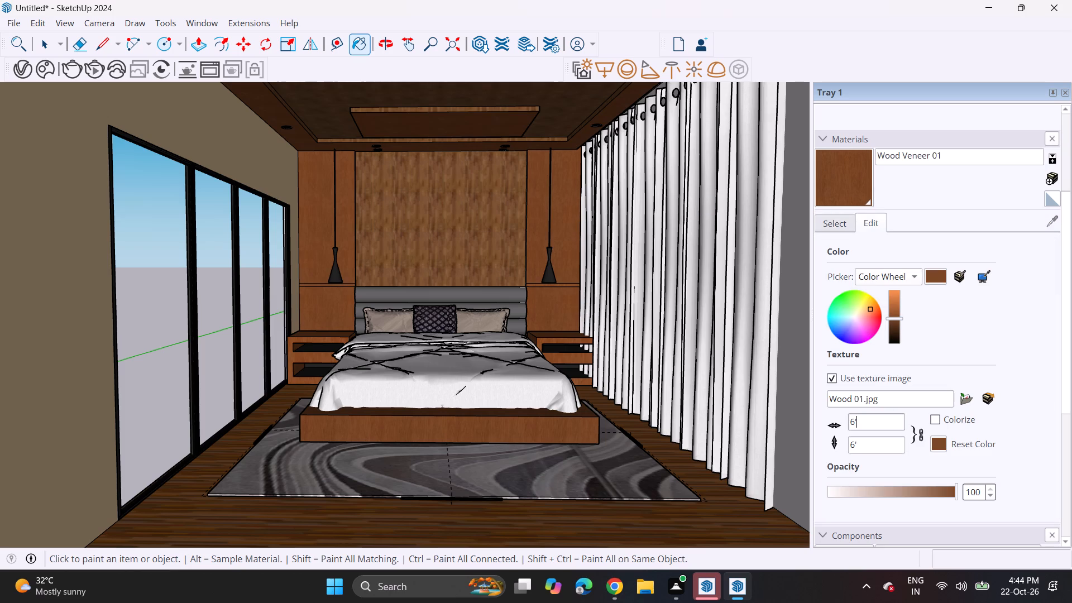
key(BackSpace)
key(BackSpace)
text(10')
key(BackSpace)
key(BackSpace)
key(BackSpace)
text(50)
key(apostrophe)
key(Return)
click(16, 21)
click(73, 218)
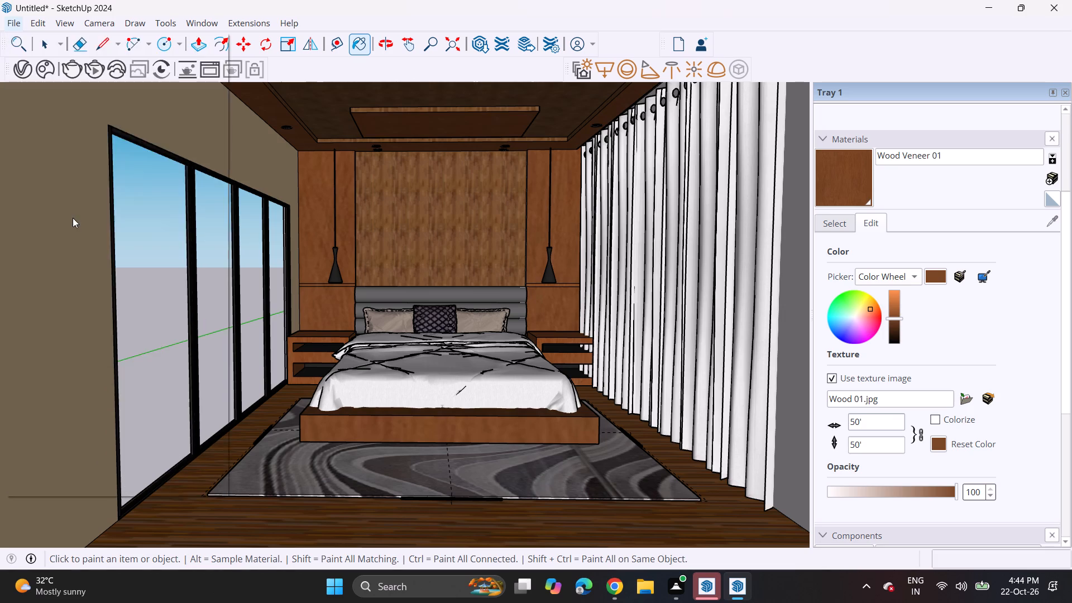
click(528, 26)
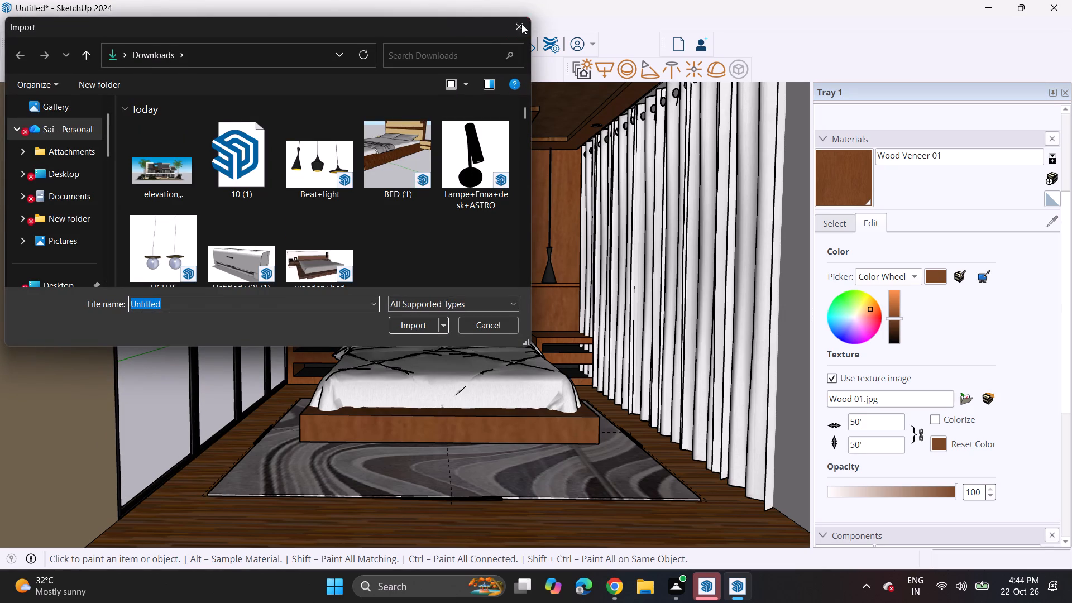
Save the model as a SketchUp file named "bed room" in the VAMSHI INTERIOR folder on drive C.
click(14, 21)
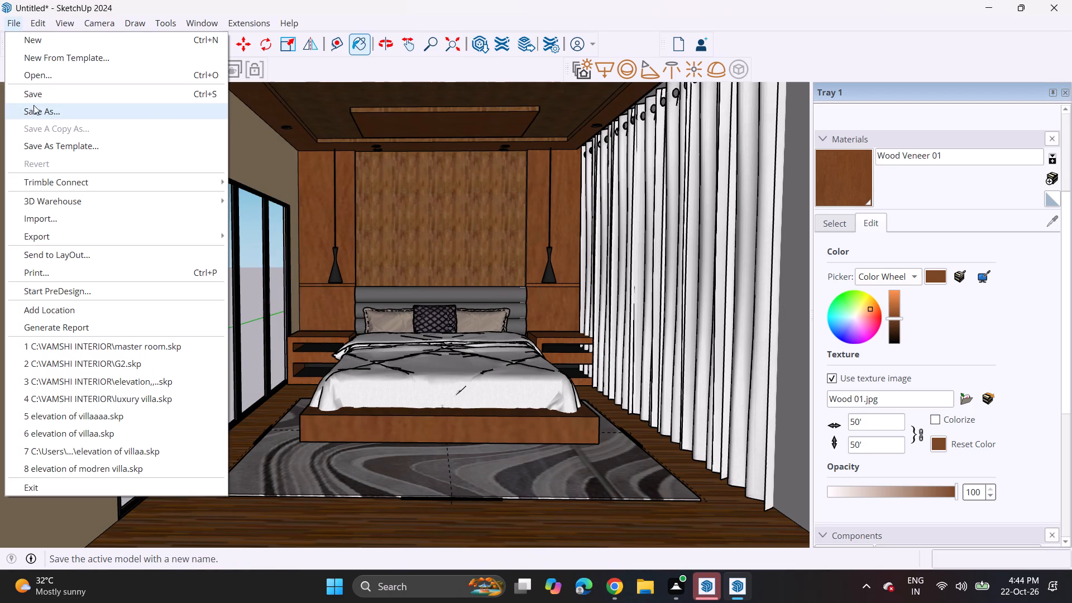
click(37, 111)
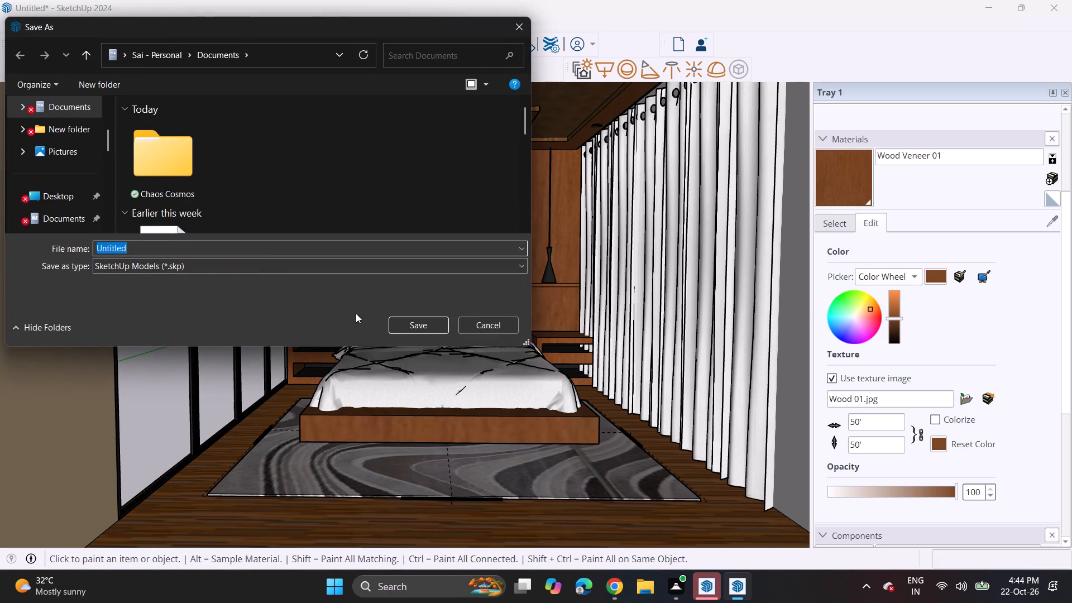
key(BackSpace)
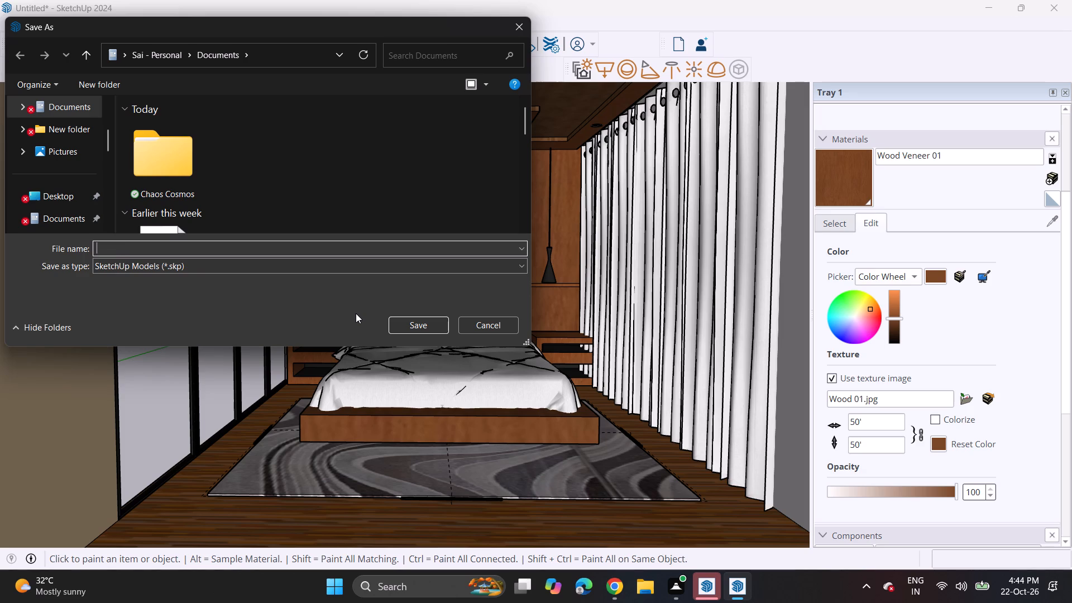
text(bed)
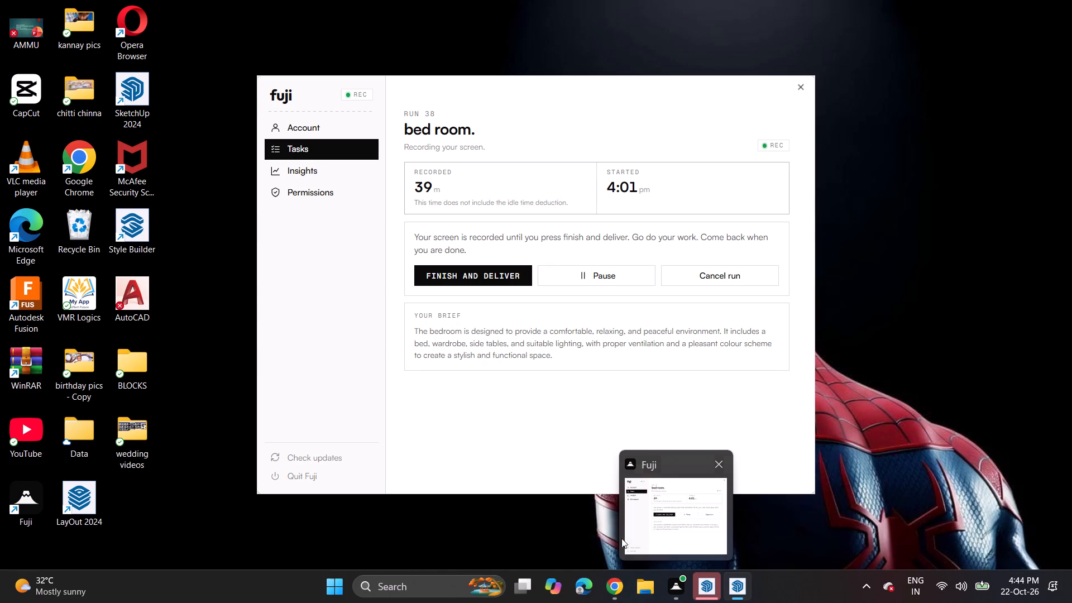
key(space)
text(room)
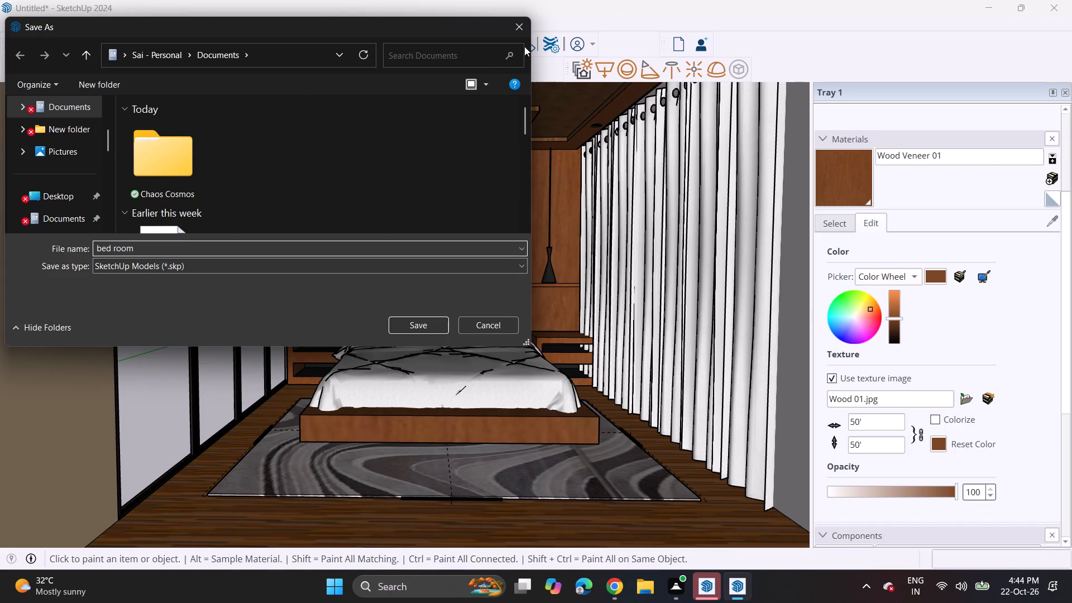
click(338, 53)
click(272, 121)
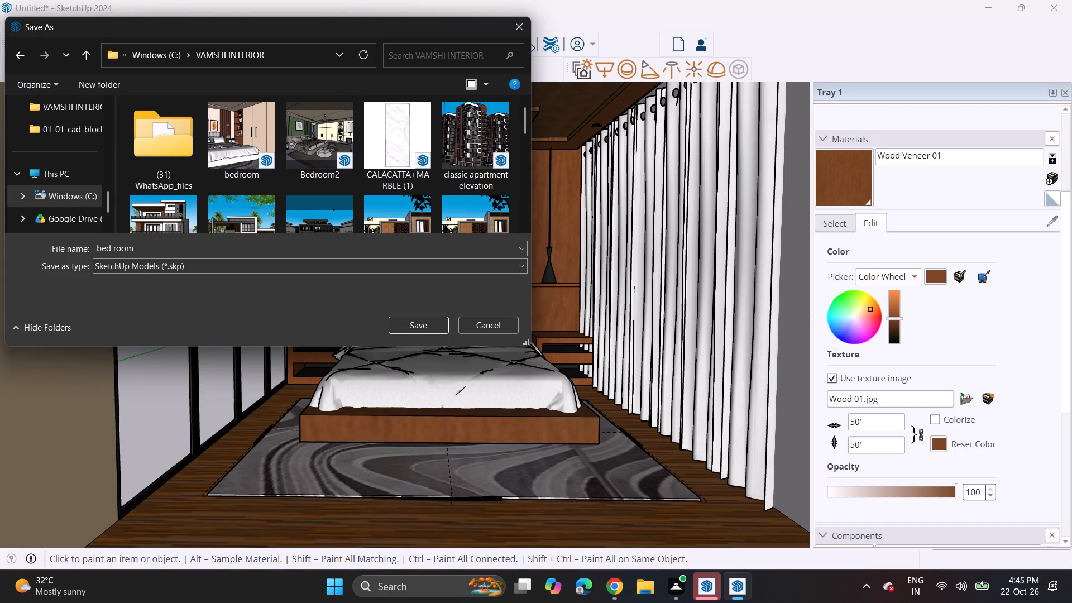
click(401, 318)
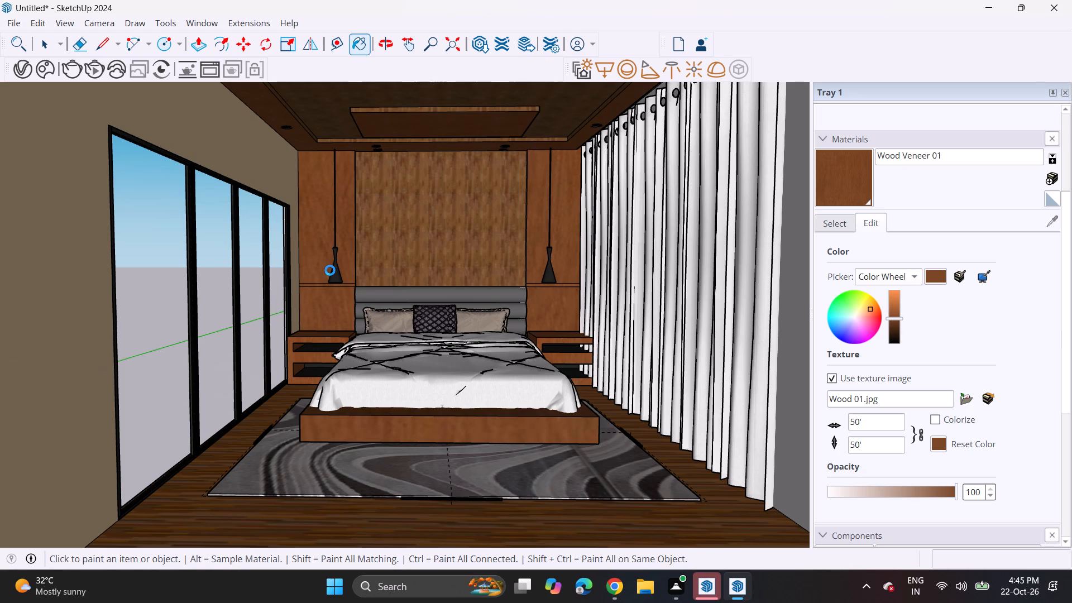
Export the current bedroom view as a 2D PNG image named "bed room" in the VAMSHI INTERIOR folder.
click(8, 24)
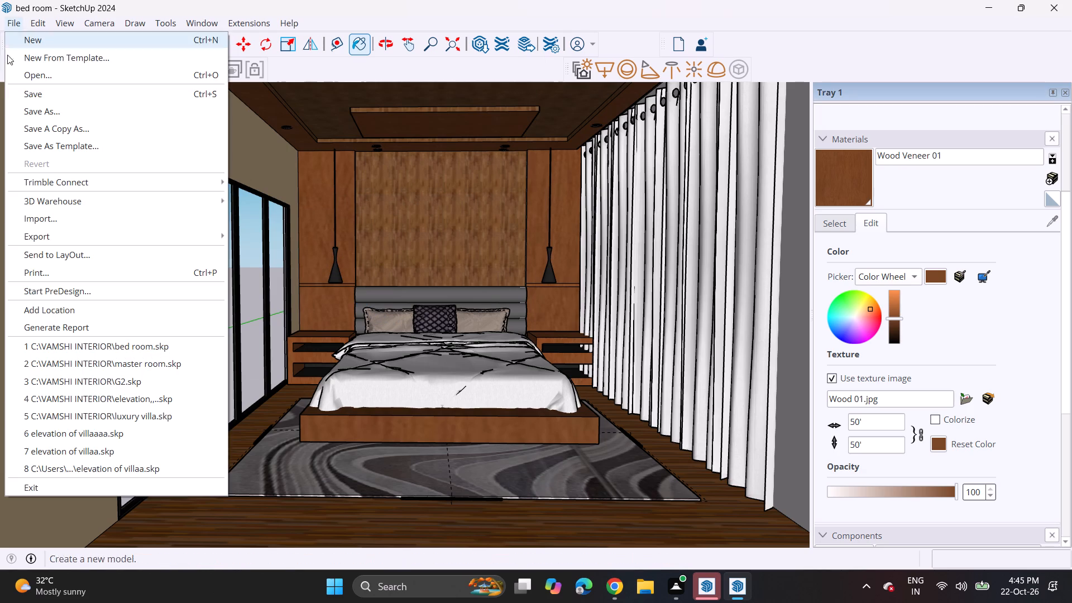
click(36, 243)
click(280, 251)
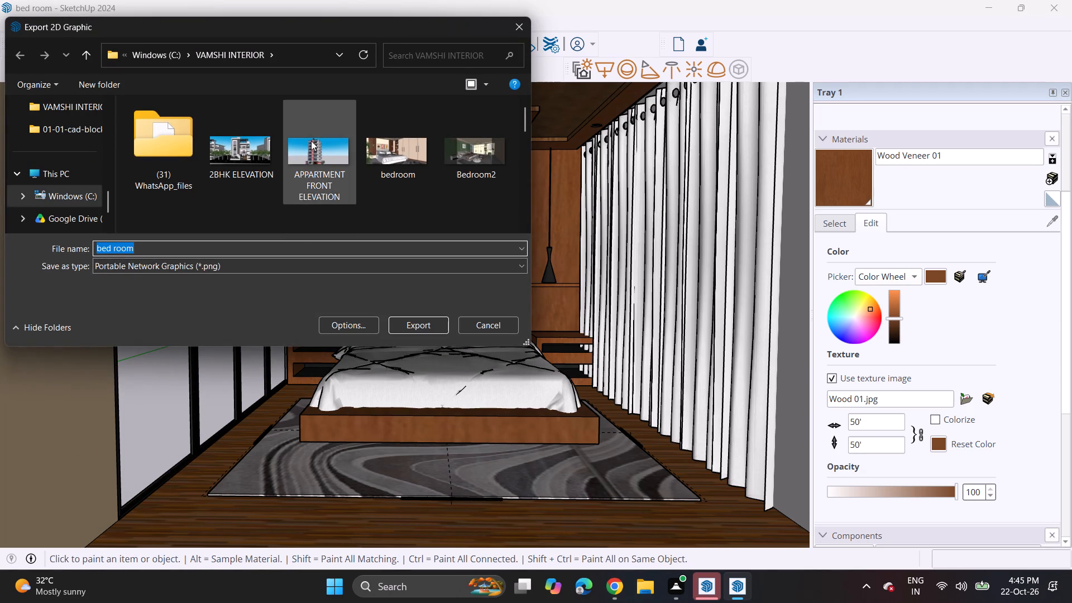
click(422, 317)
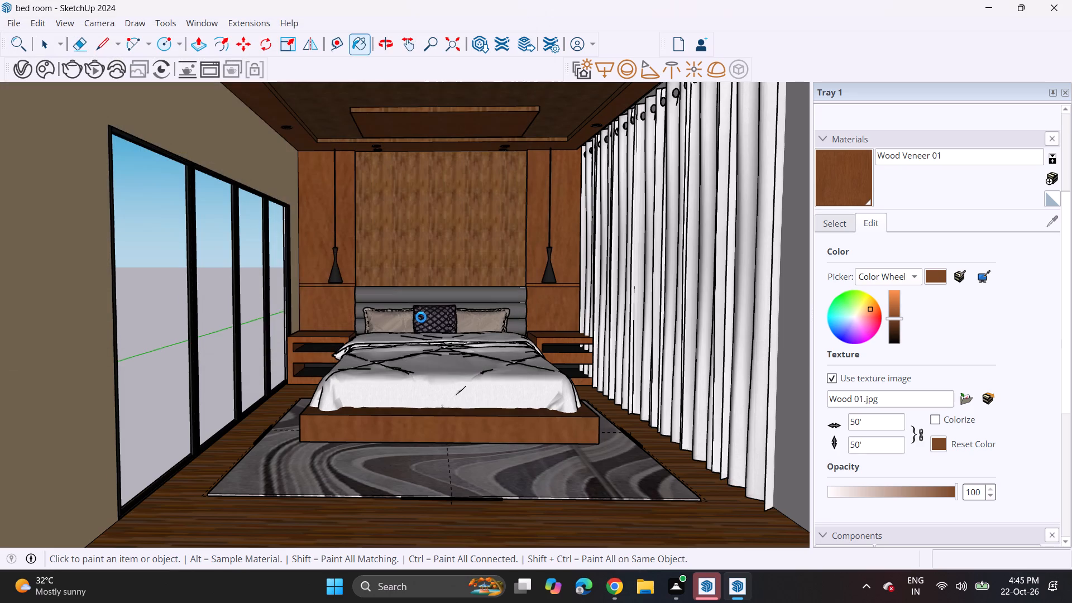